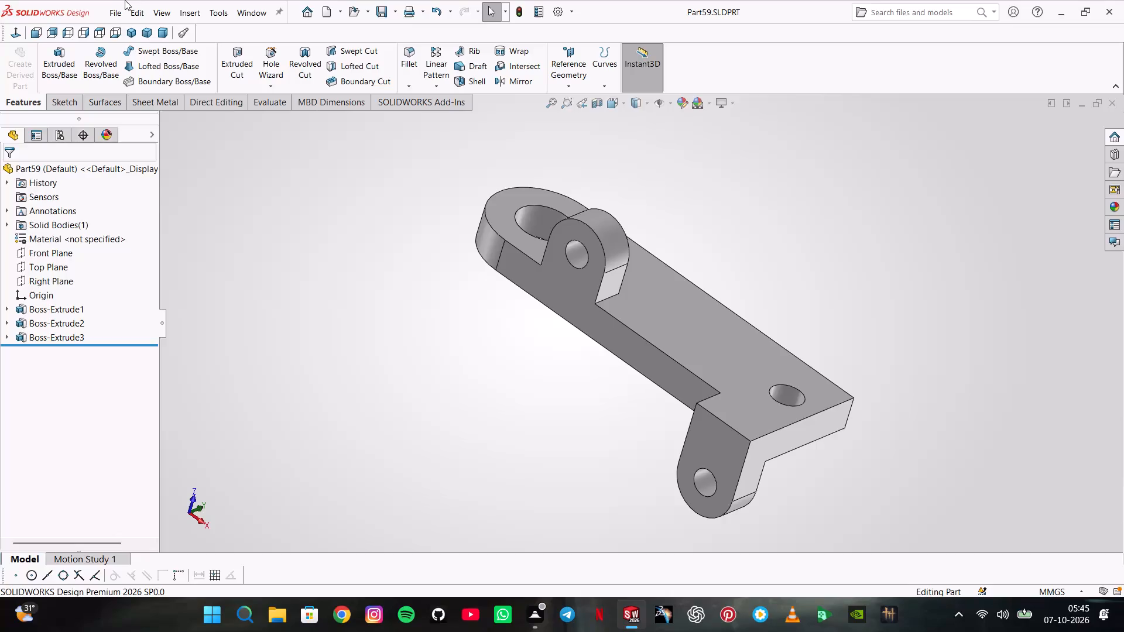
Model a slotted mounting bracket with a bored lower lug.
Create a new part document and set its unit system to MMGS (millimeter, gram, second).
click(119, 4)
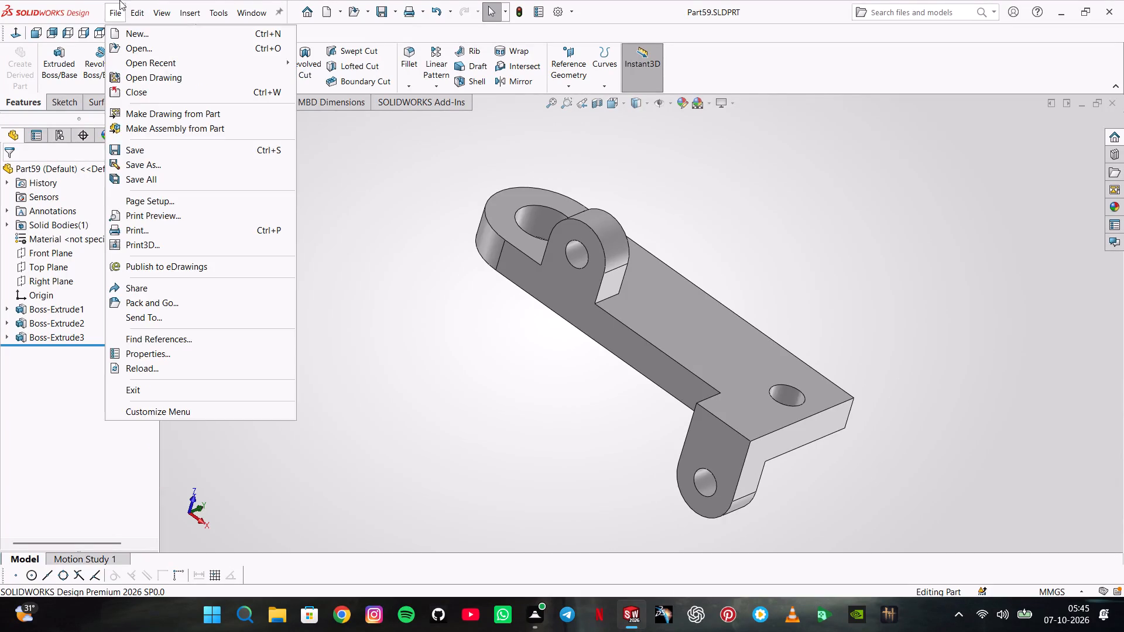
click(120, 35)
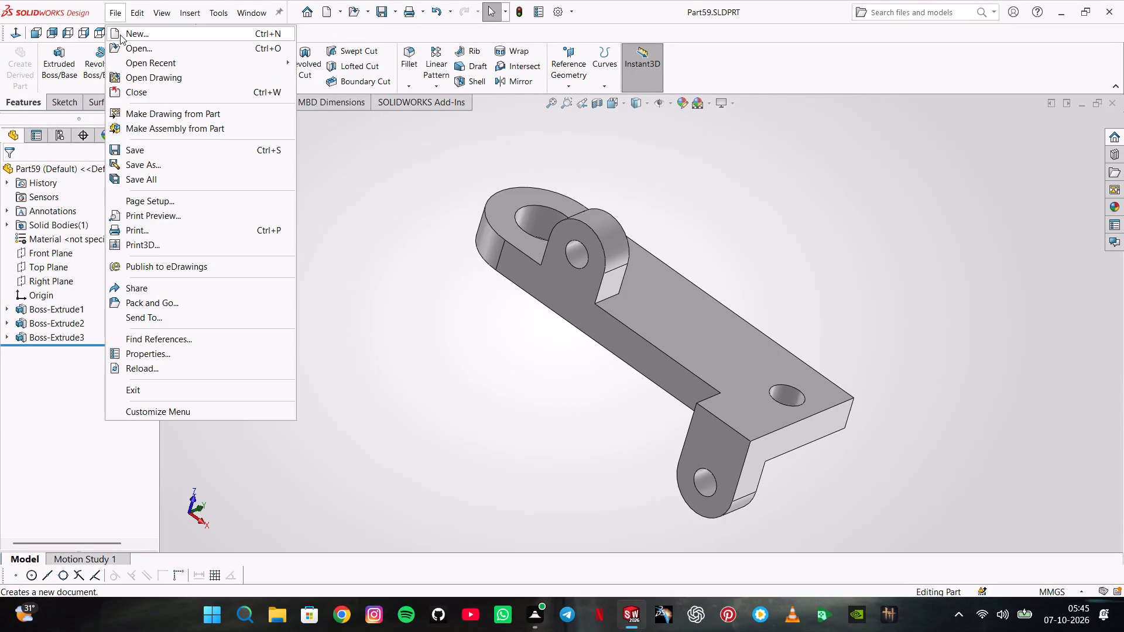
click(486, 452)
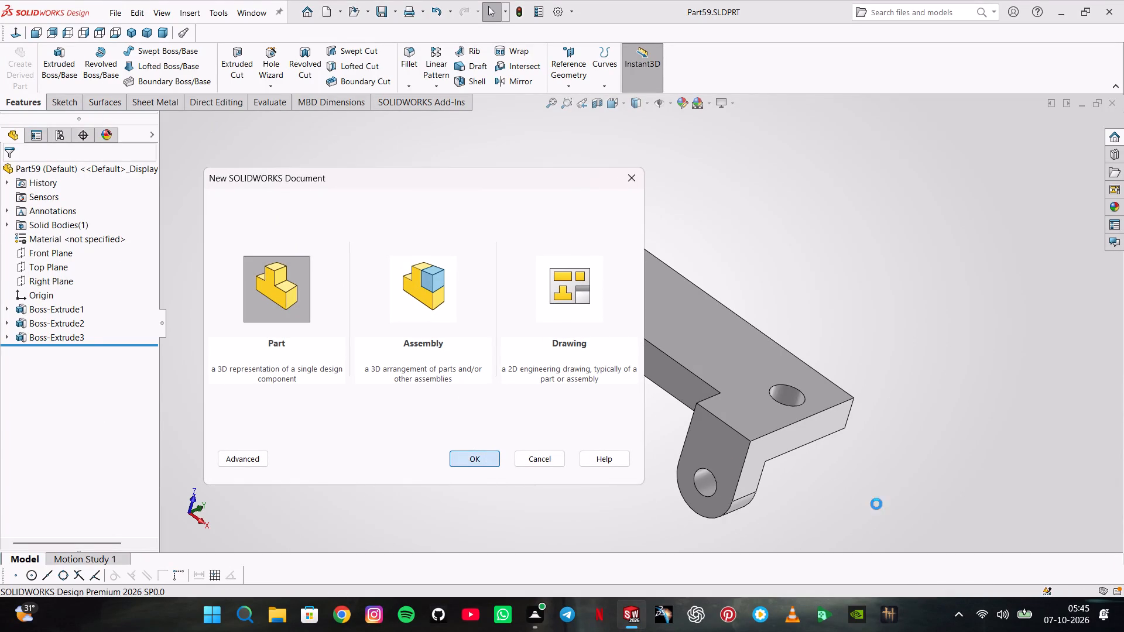
click(1051, 596)
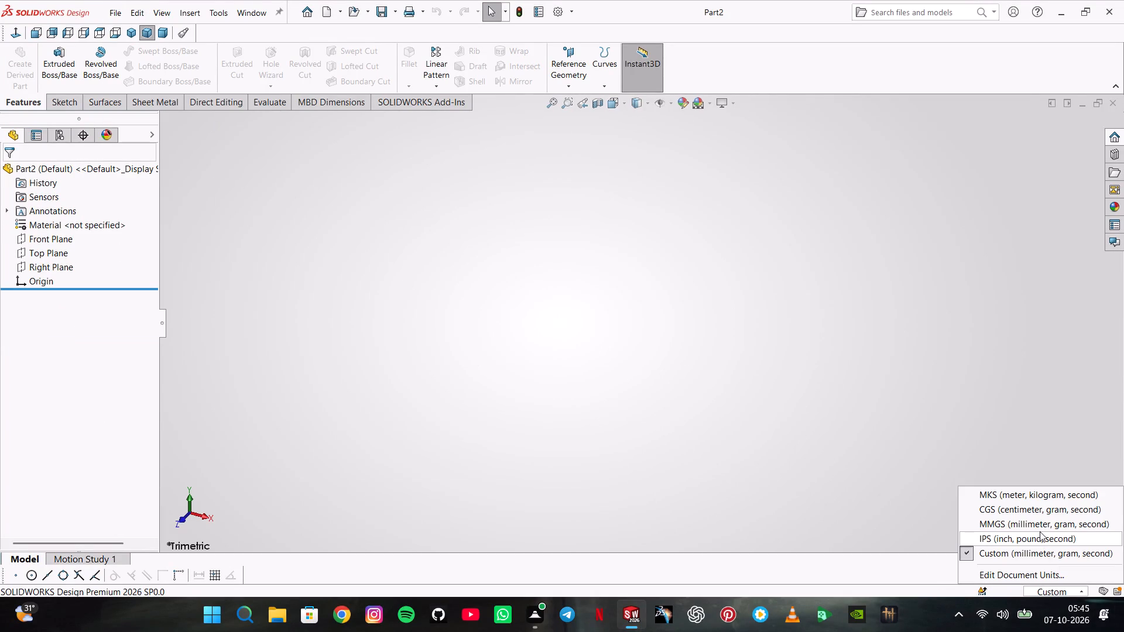
click(1041, 525)
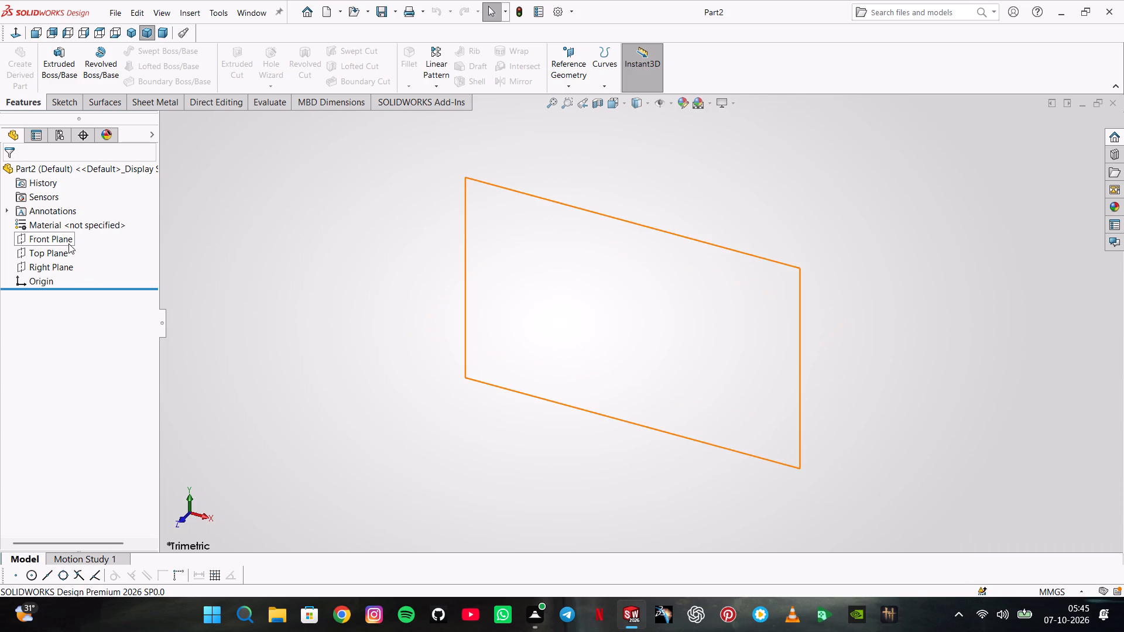
Start a sketch on the Front Plane and draw an upright center rectangle on the origin, about 102 by 156 mm.
click(68, 243)
click(76, 231)
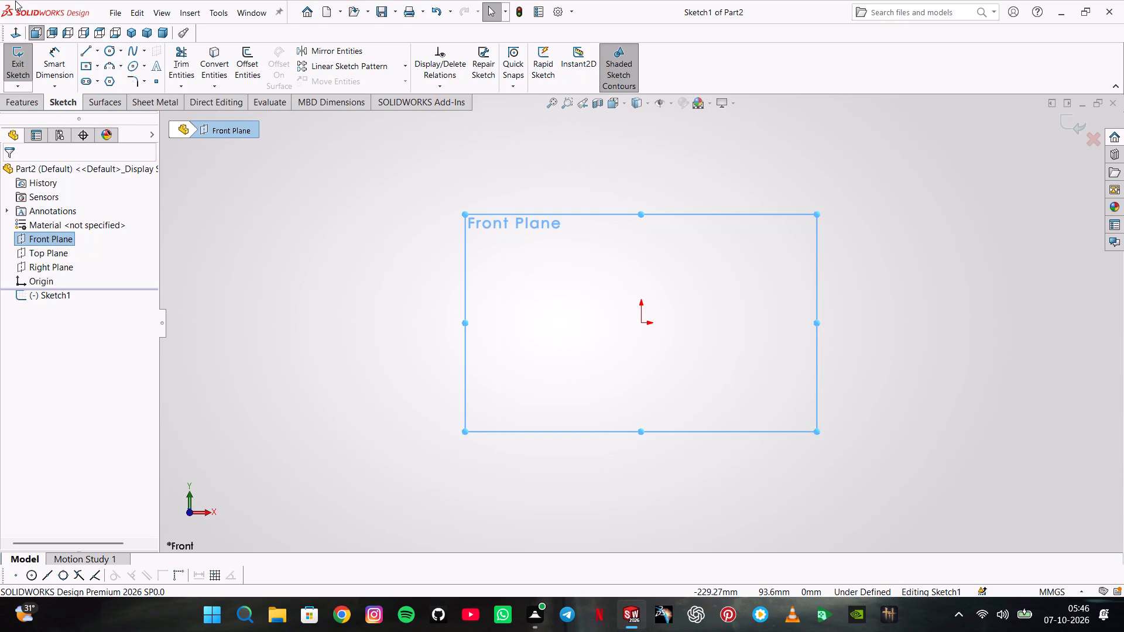
click(96, 73)
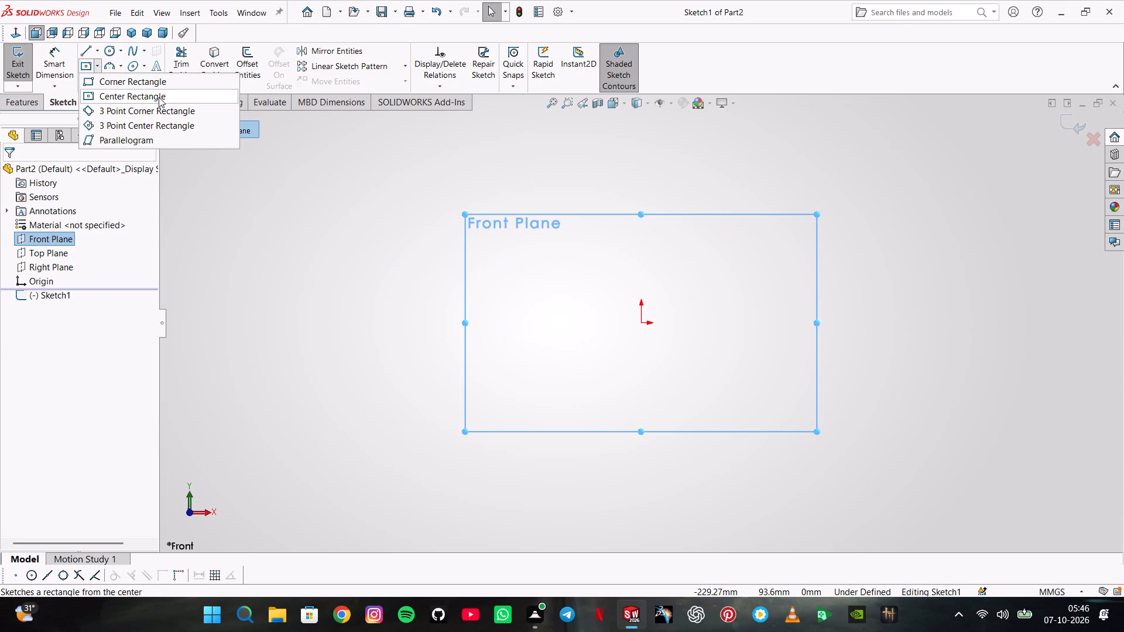
click(159, 97)
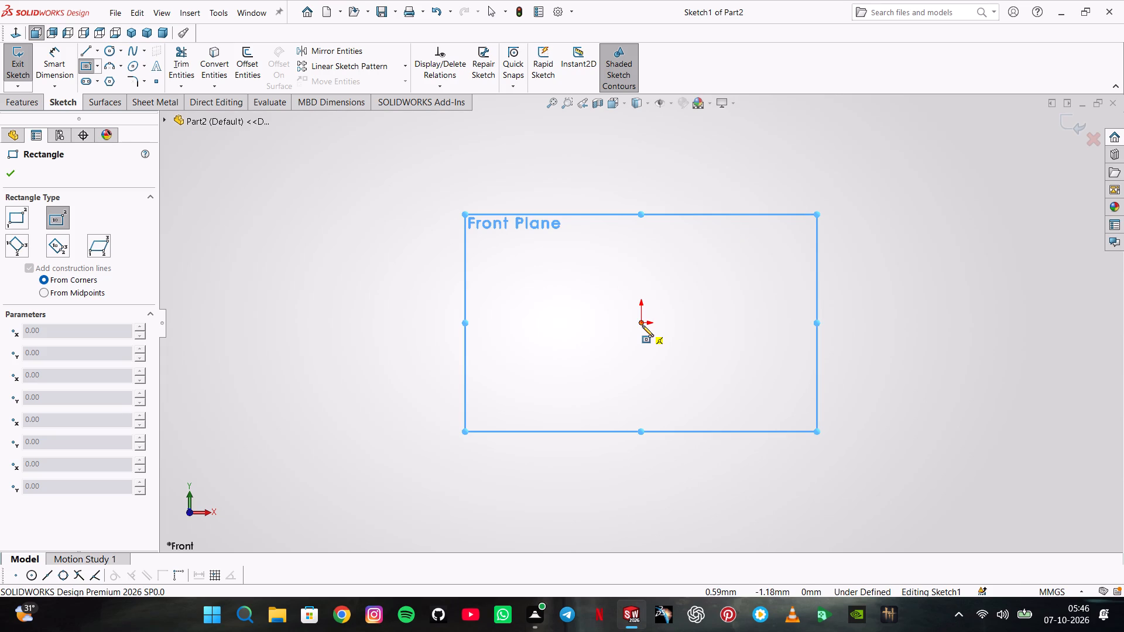
click(642, 325)
click(742, 478)
Dimension the rectangle's width between its two vertical sides as 75 mm, placing the dimension above the rectangle.
click(52, 56)
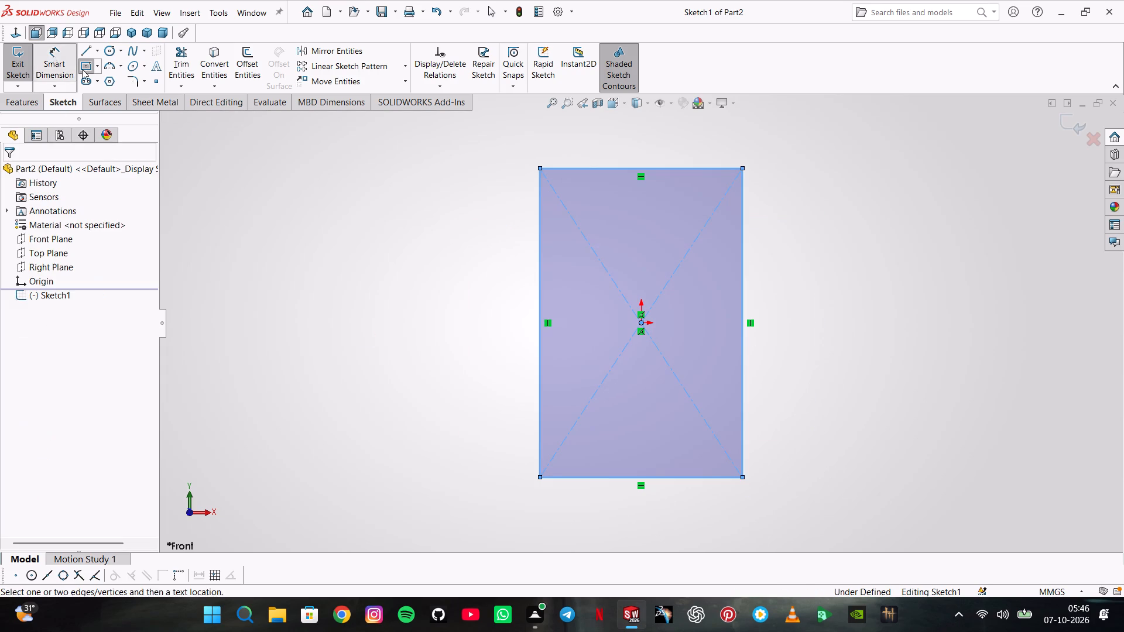
click(539, 209)
click(739, 221)
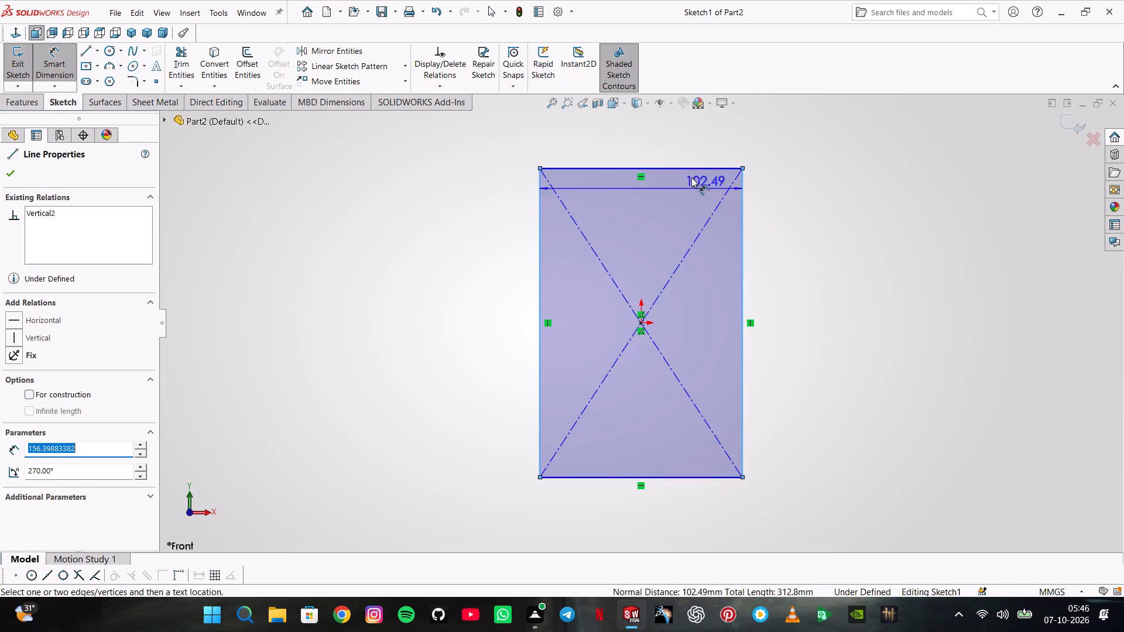
scroll(674, 119, up, 1)
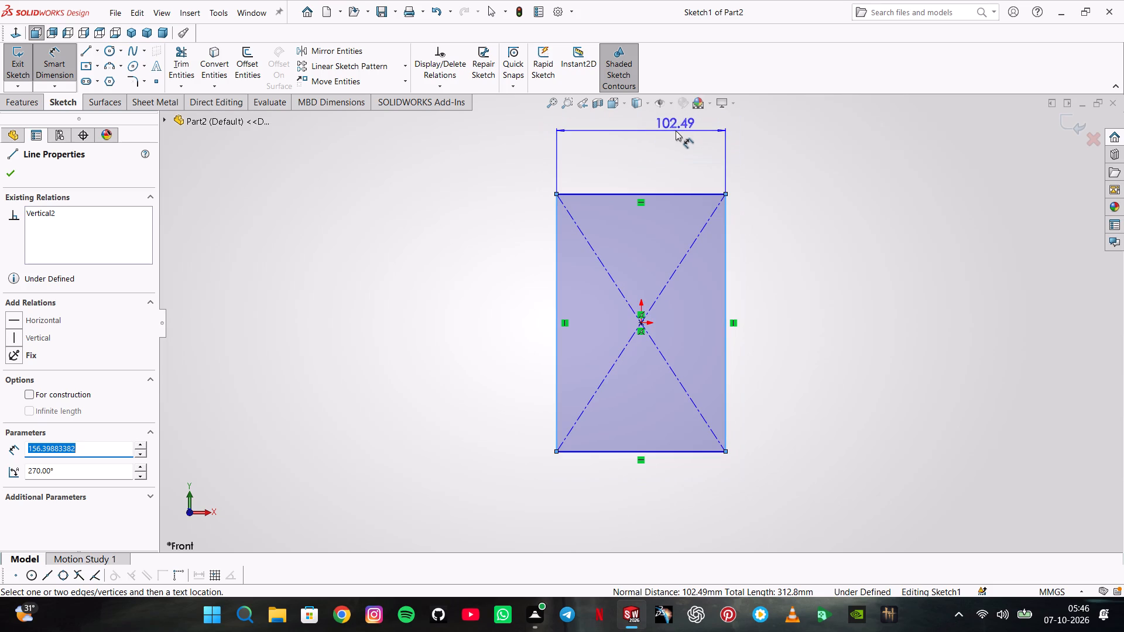
click(677, 129)
text(75)
key(Return)
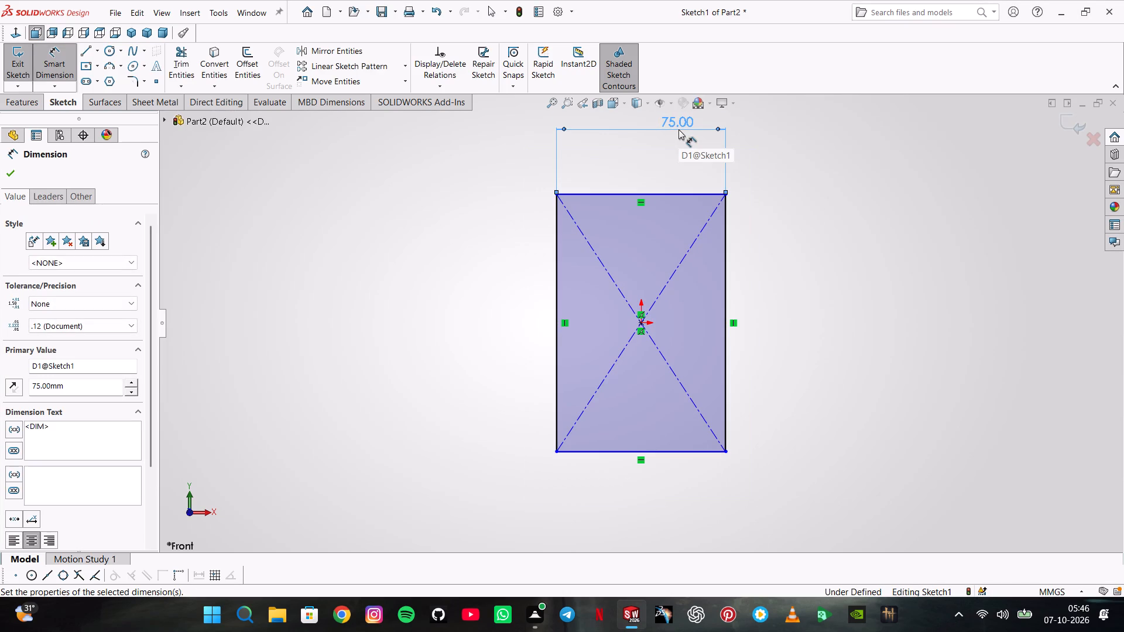
Dimension the rectangle's height between its top and bottom edges as 127 mm.
click(620, 192)
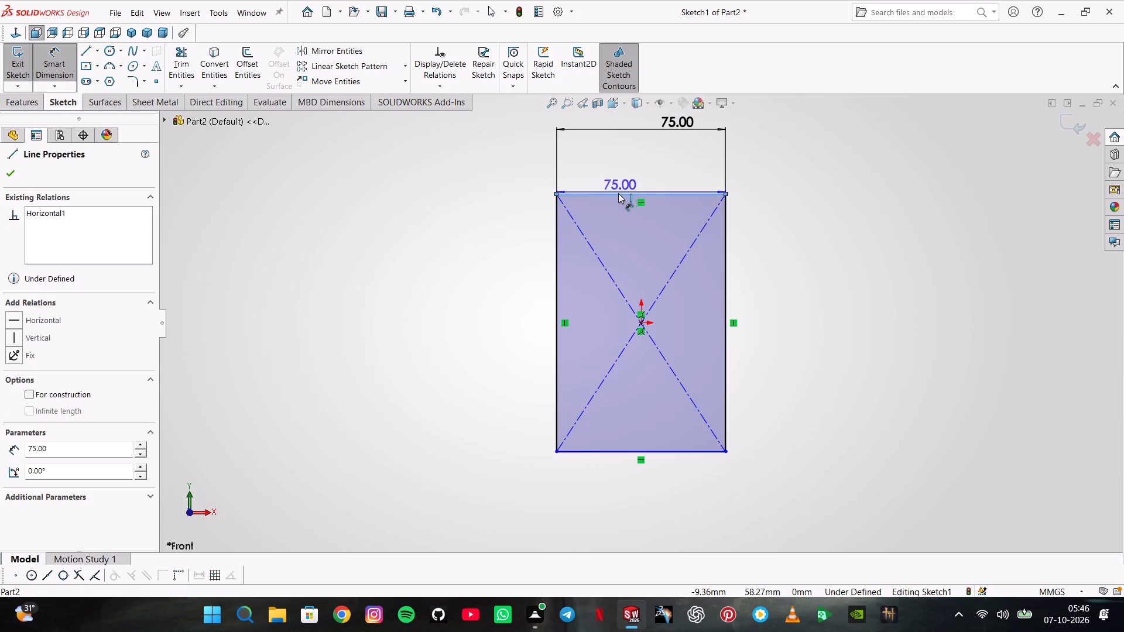
drag(616, 359, 618, 373)
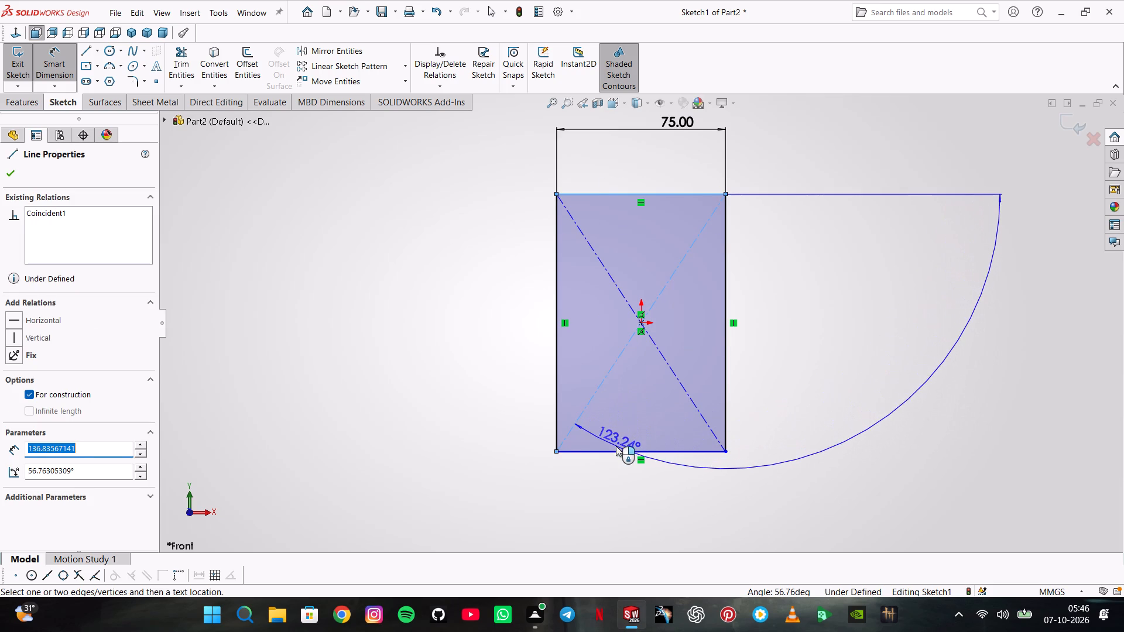
key(Escape)
click(611, 453)
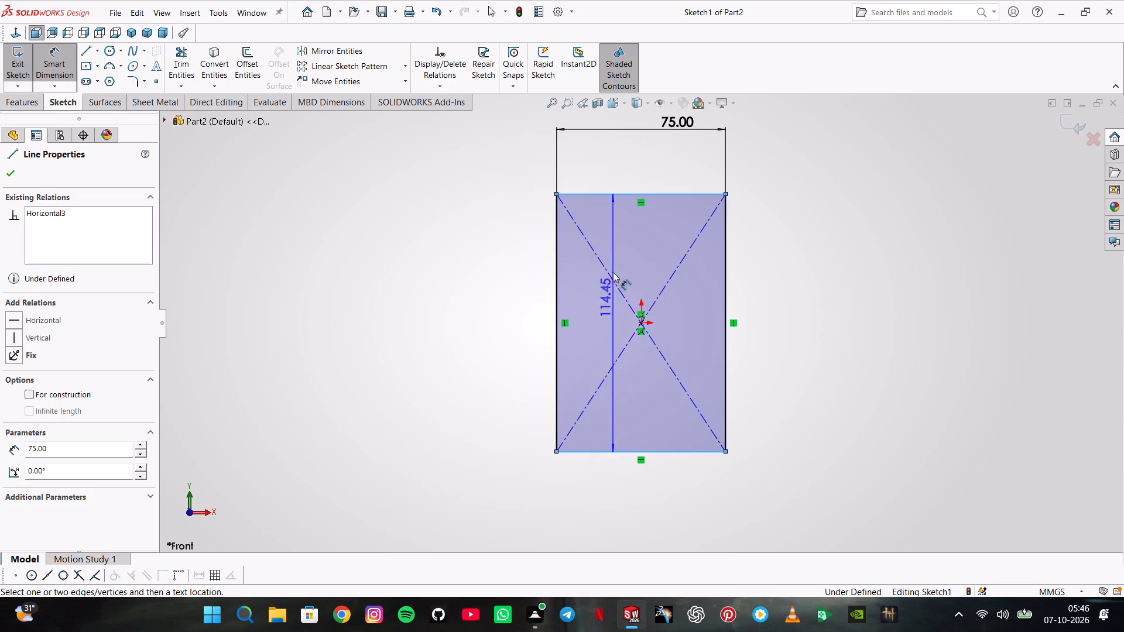
click(339, 284)
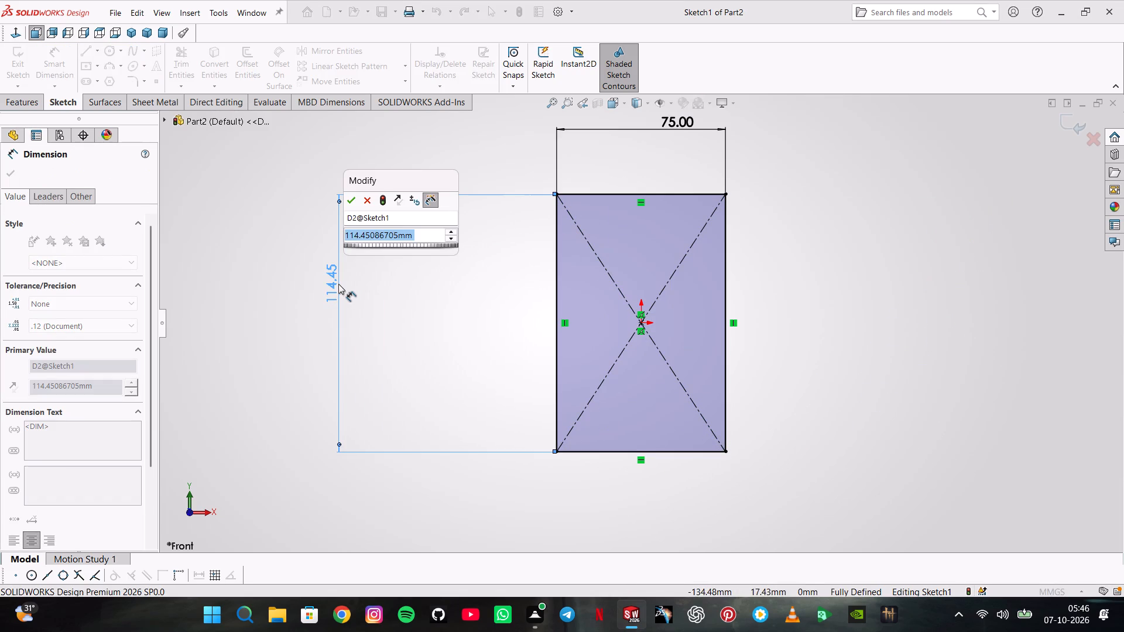
text(127)
key(Return)
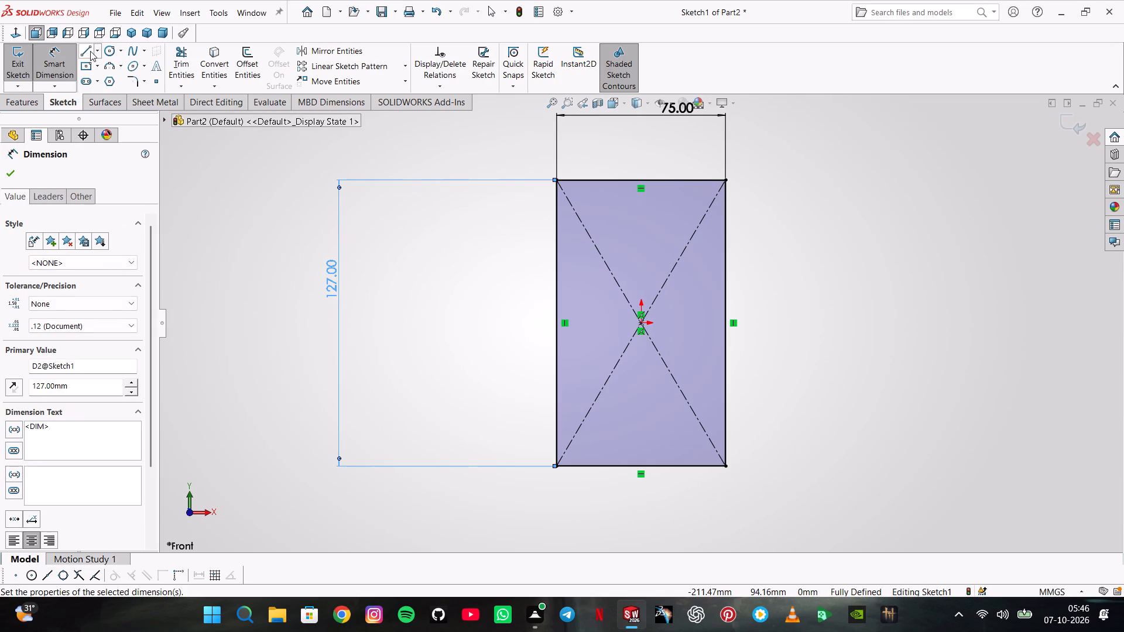
Draw a vertical centerline about 212 mm long through the origin, extending past the rectangle's top and bottom edges.
click(94, 49)
click(98, 74)
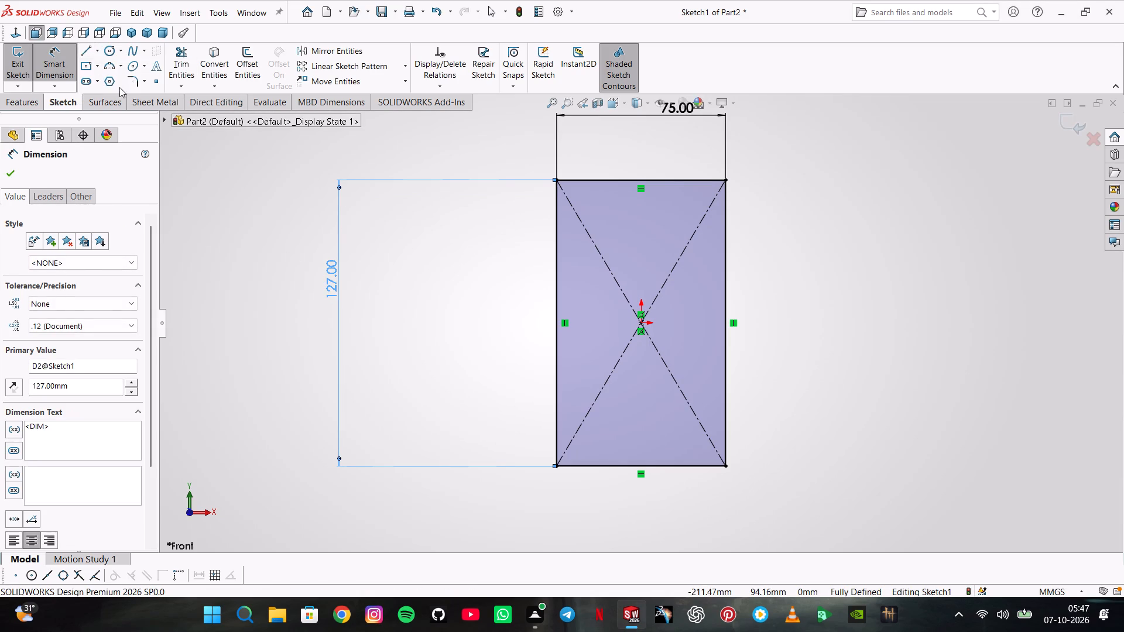
scroll(587, 199, up, 2)
click(639, 162)
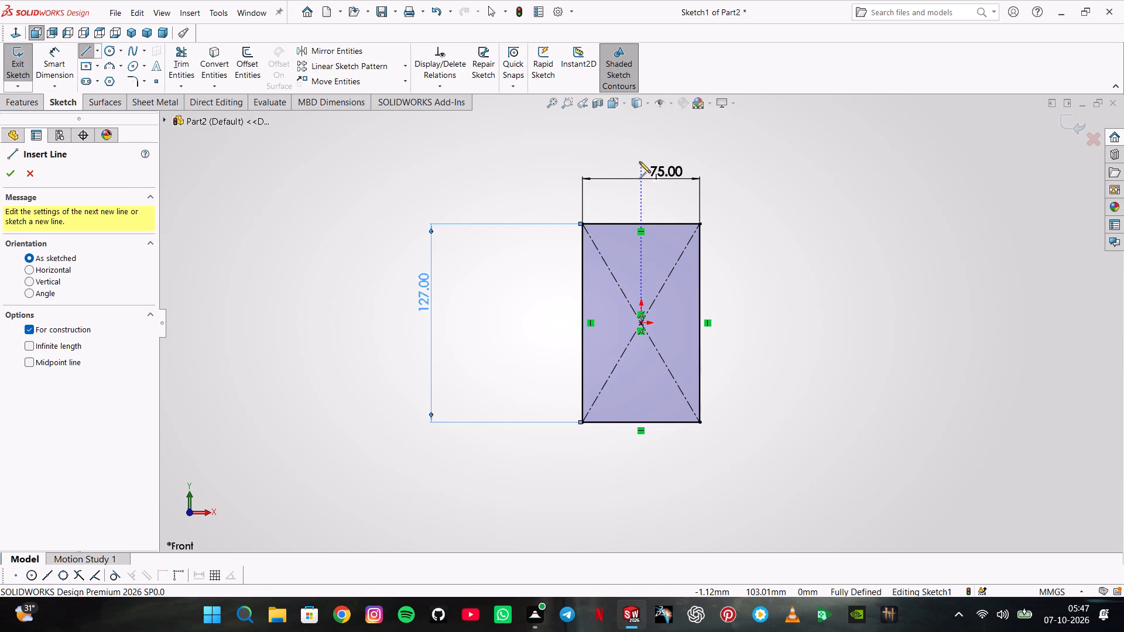
click(644, 493)
double_click(669, 489)
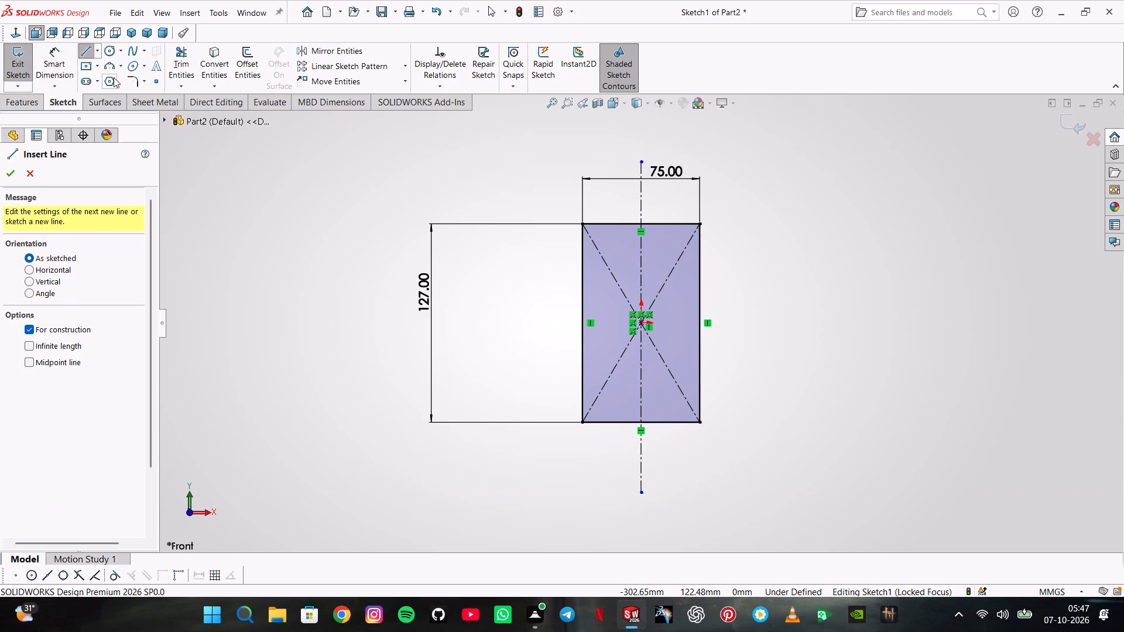
Sketch two concentric circles centered on the midpoint of the rectangle's bottom edge, about 49 mm and 87 mm in diameter.
click(109, 54)
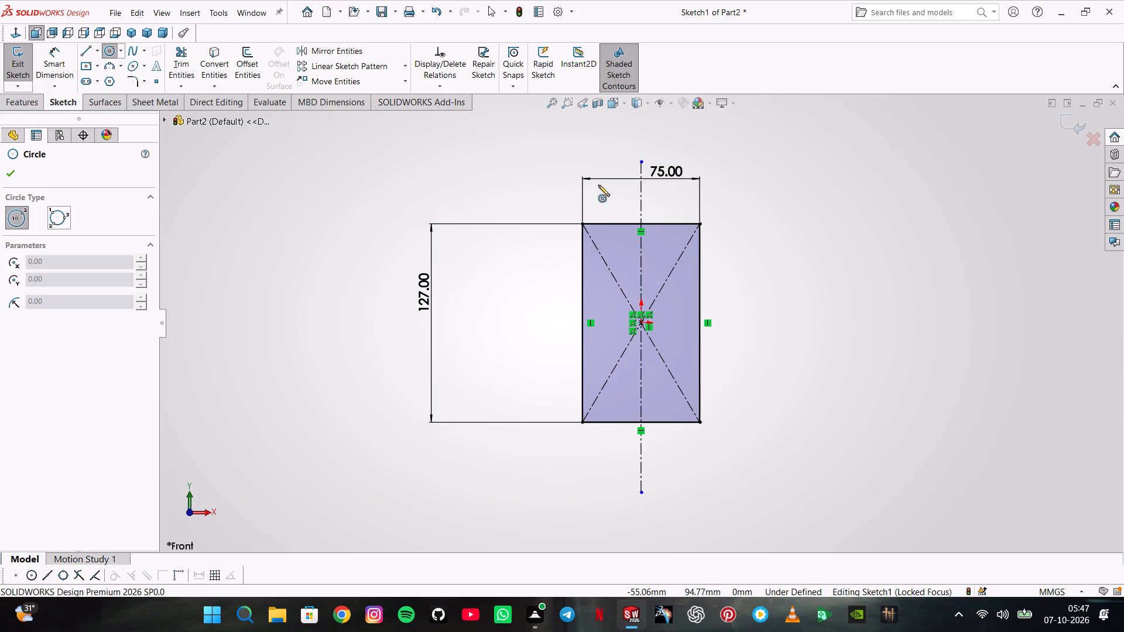
scroll(642, 395, down, 4)
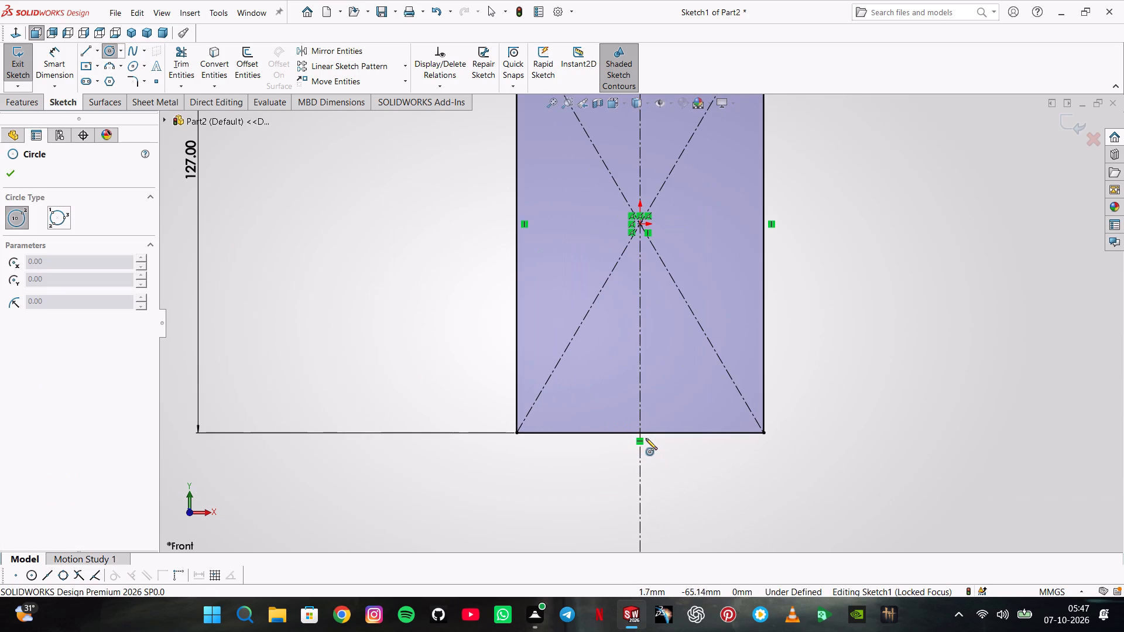
click(639, 435)
click(693, 494)
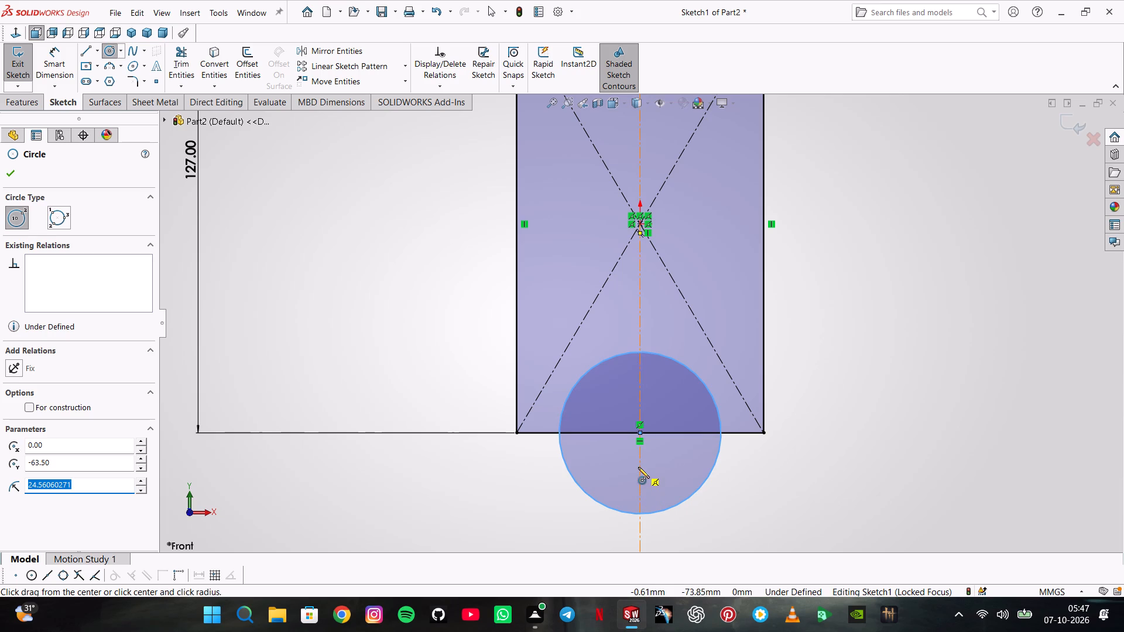
click(639, 432)
click(725, 549)
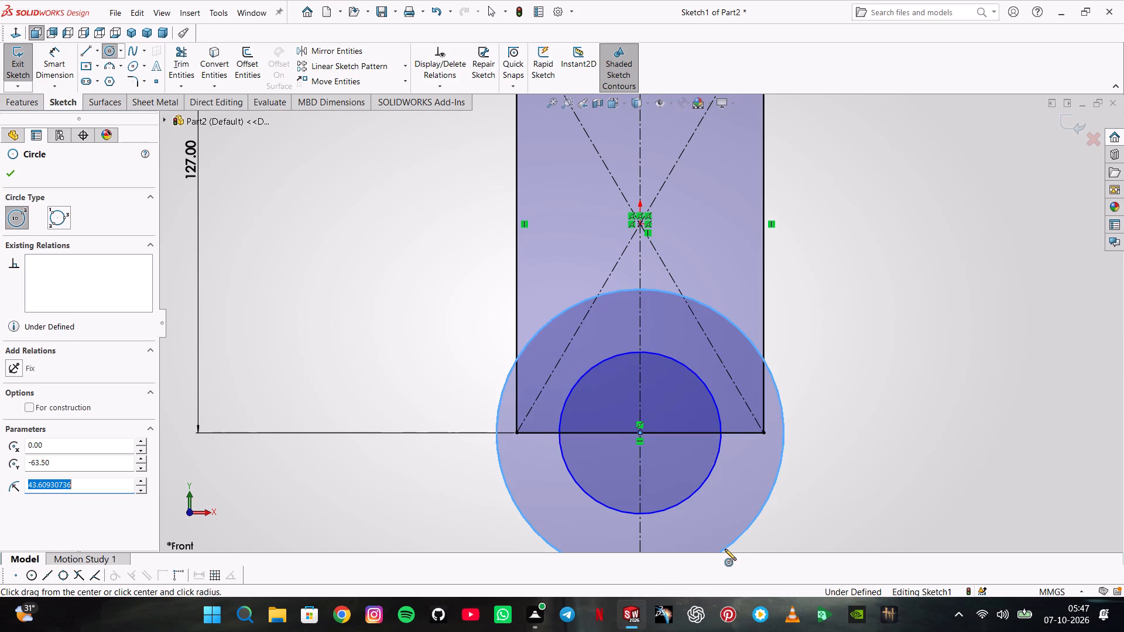
Dimension the inner circle's diameter as 23 mm.
click(50, 59)
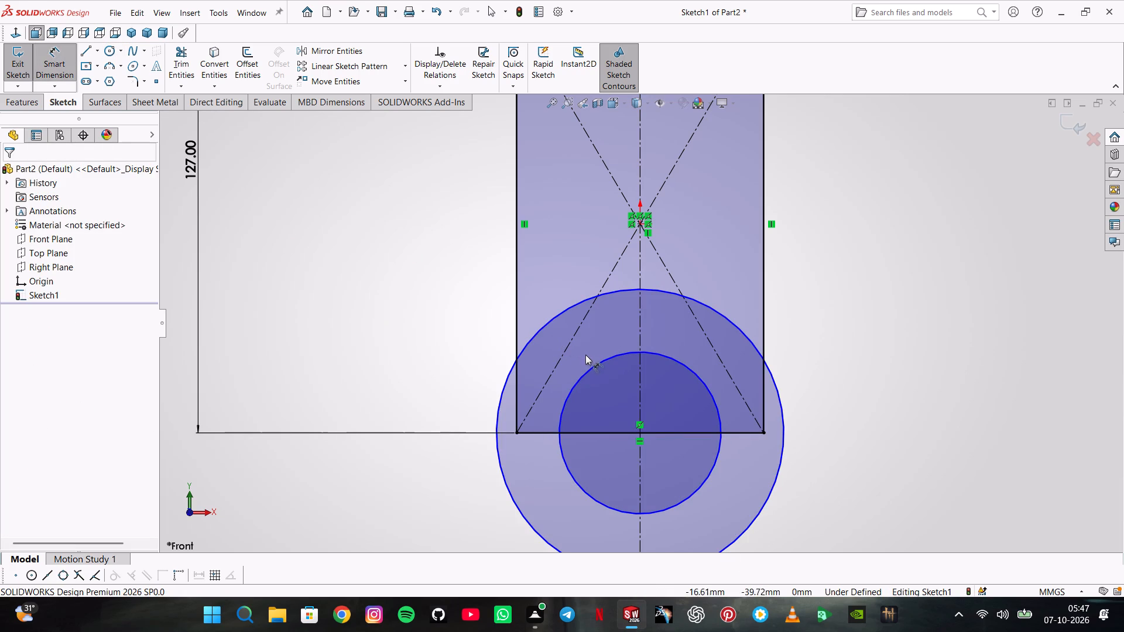
click(605, 360)
click(435, 388)
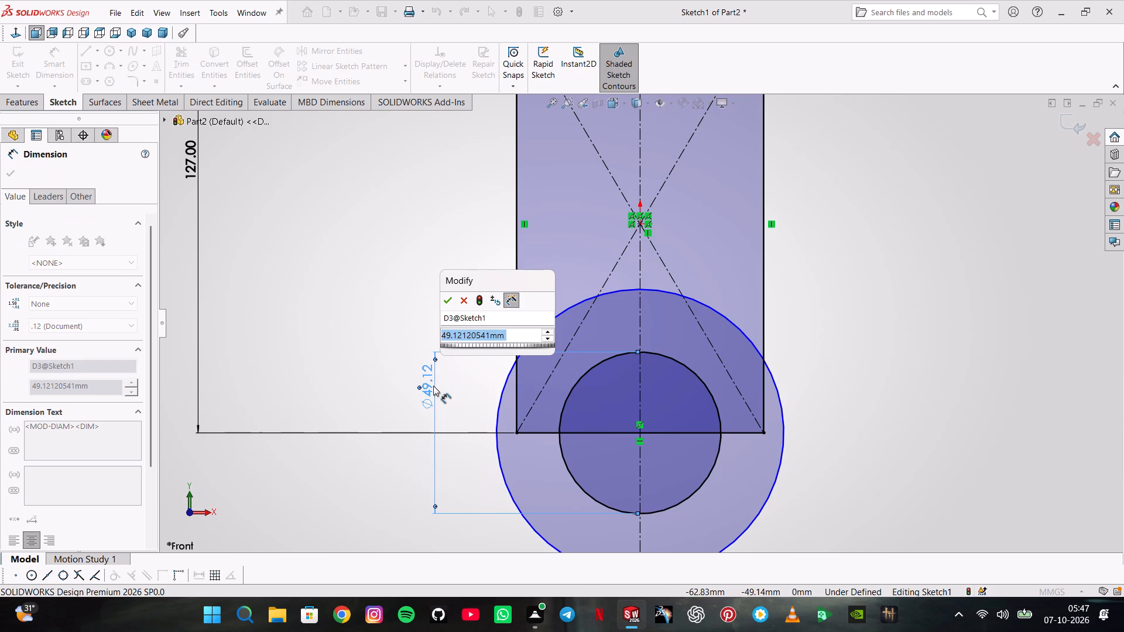
text(23)
key(Return)
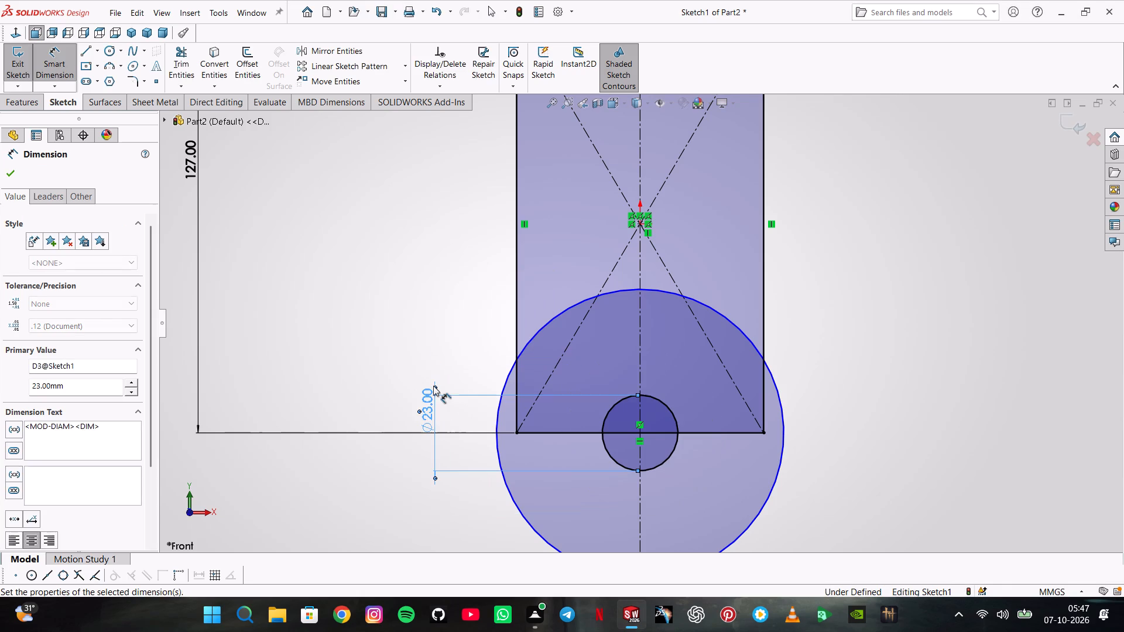
Dimension the outer circle's diameter as 25*2, giving 50 mm.
click(507, 373)
click(399, 408)
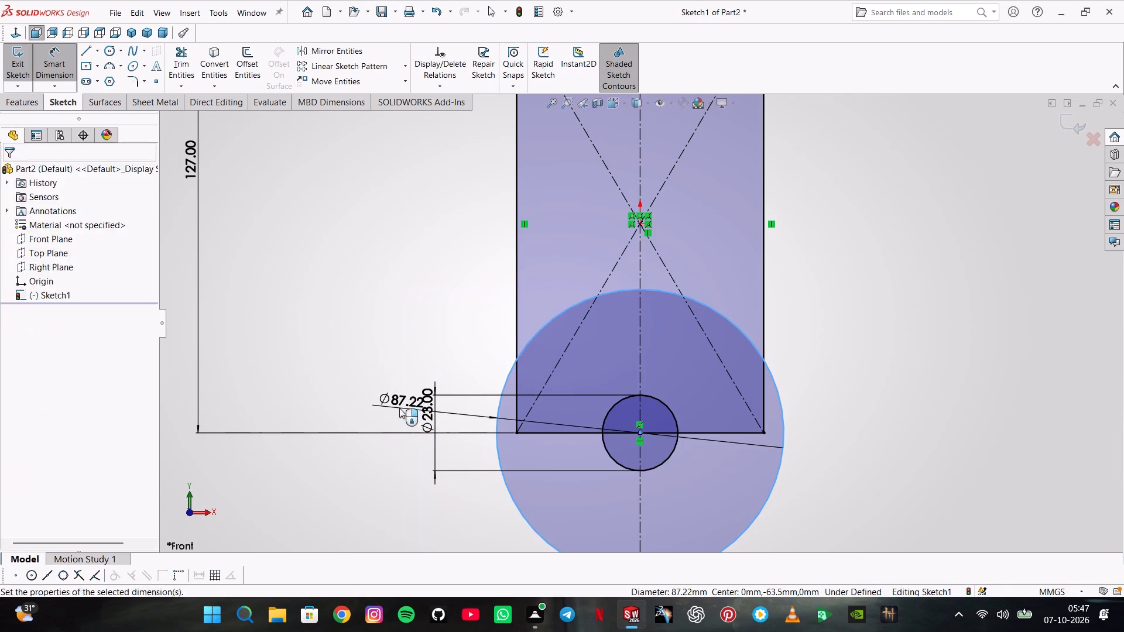
text(25*)
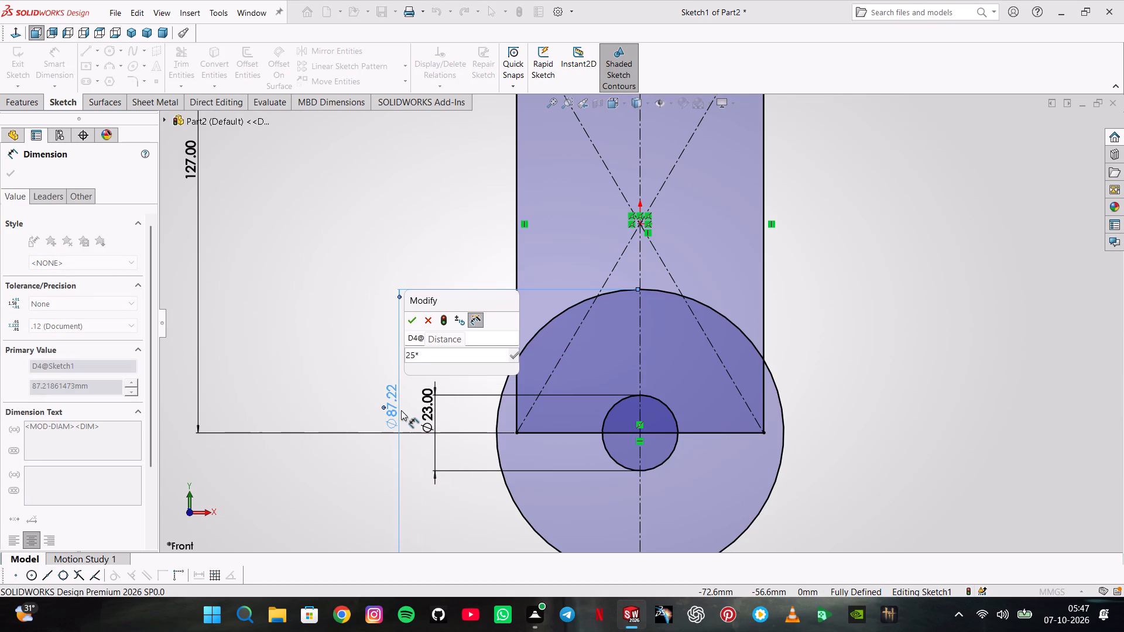
key(1)
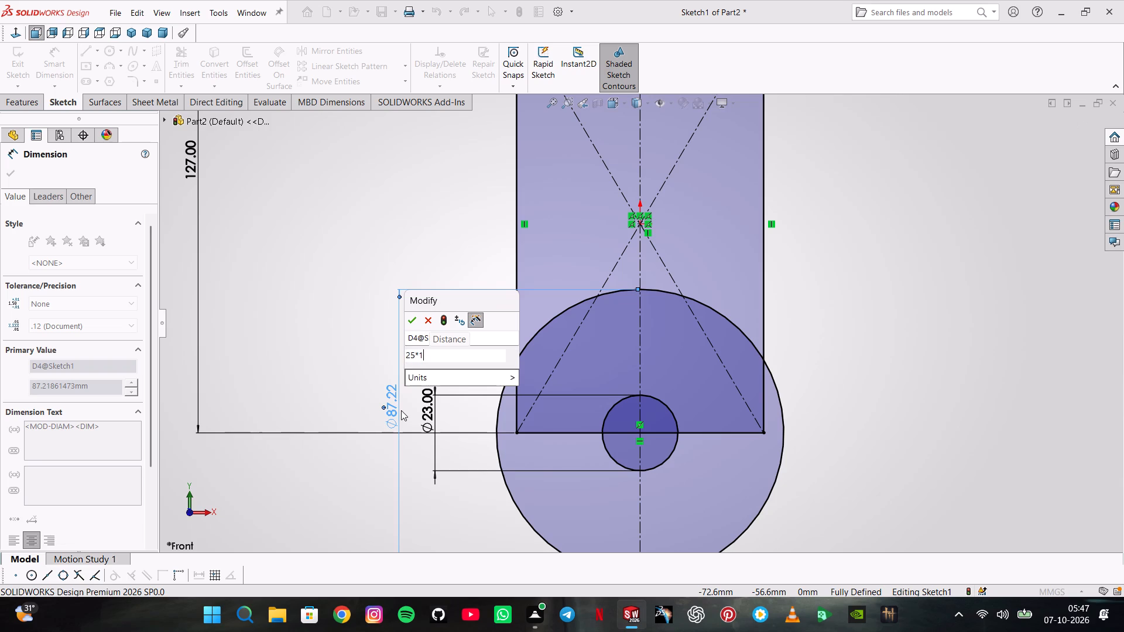
key(BackSpace)
key(2)
key(Return)
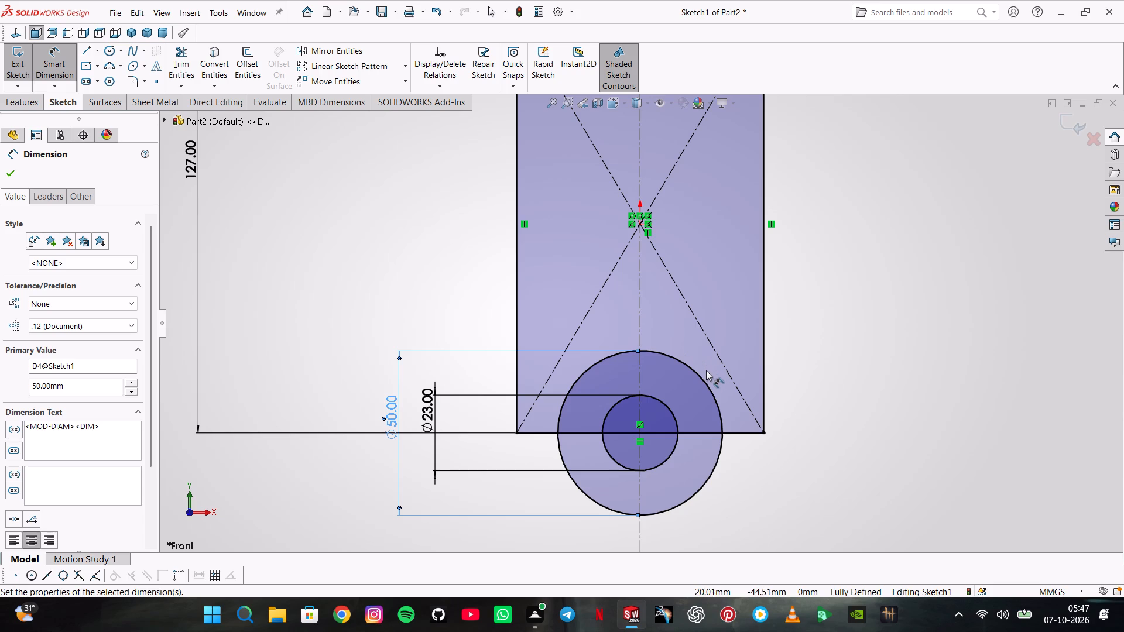
Draw a horizontal centerline about 148 mm long across the rectangle, between the origin and the two circles.
scroll(703, 319, up, 2)
click(98, 47)
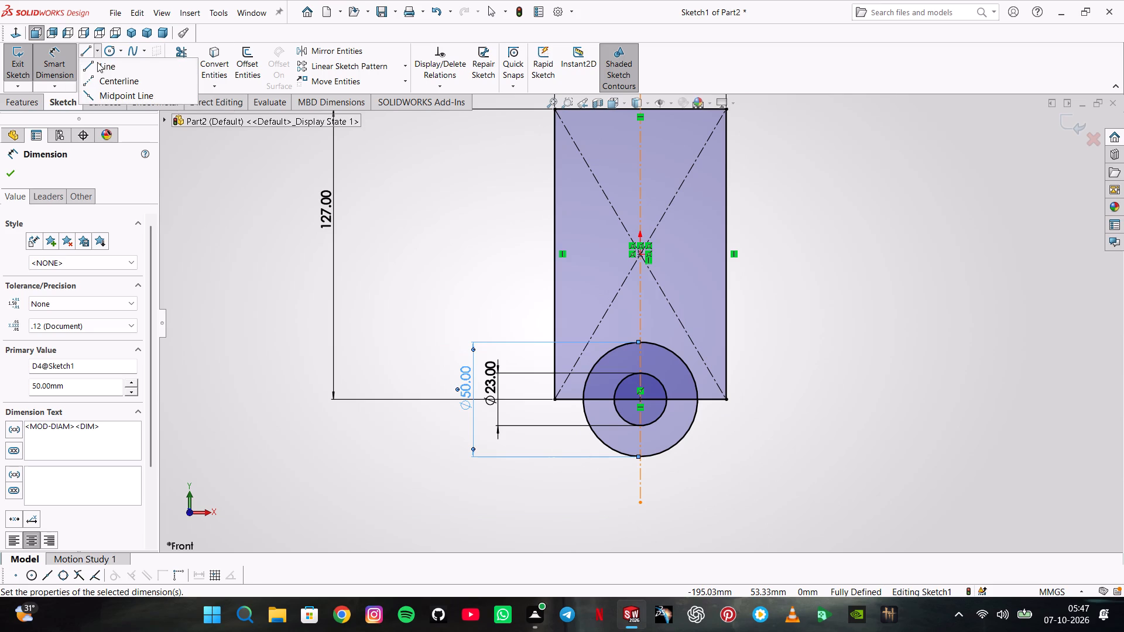
click(100, 75)
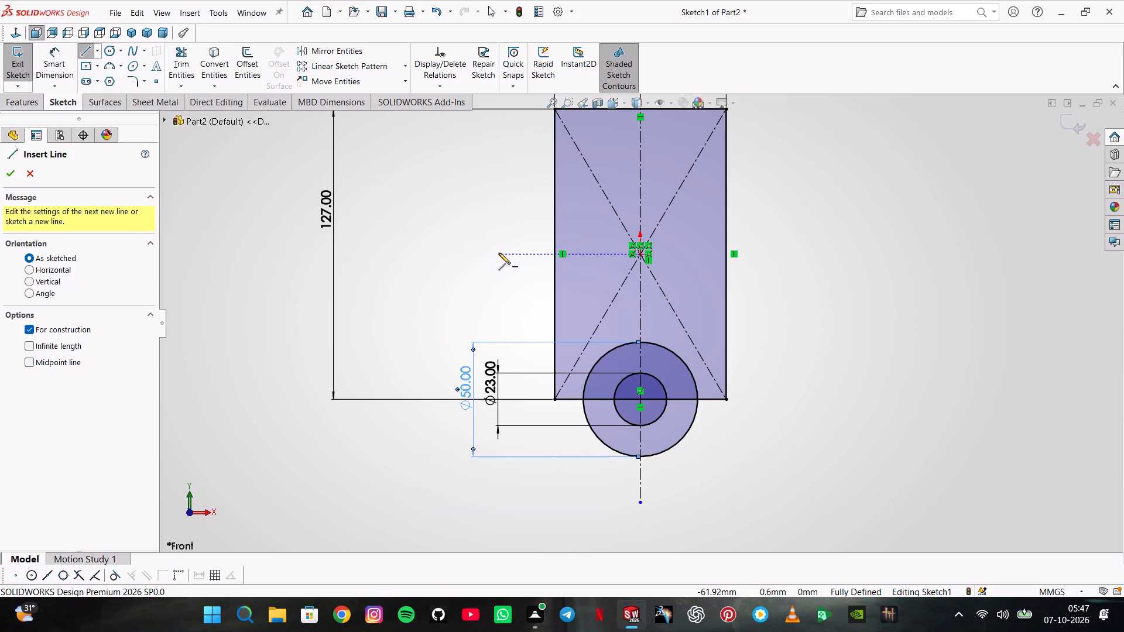
click(458, 283)
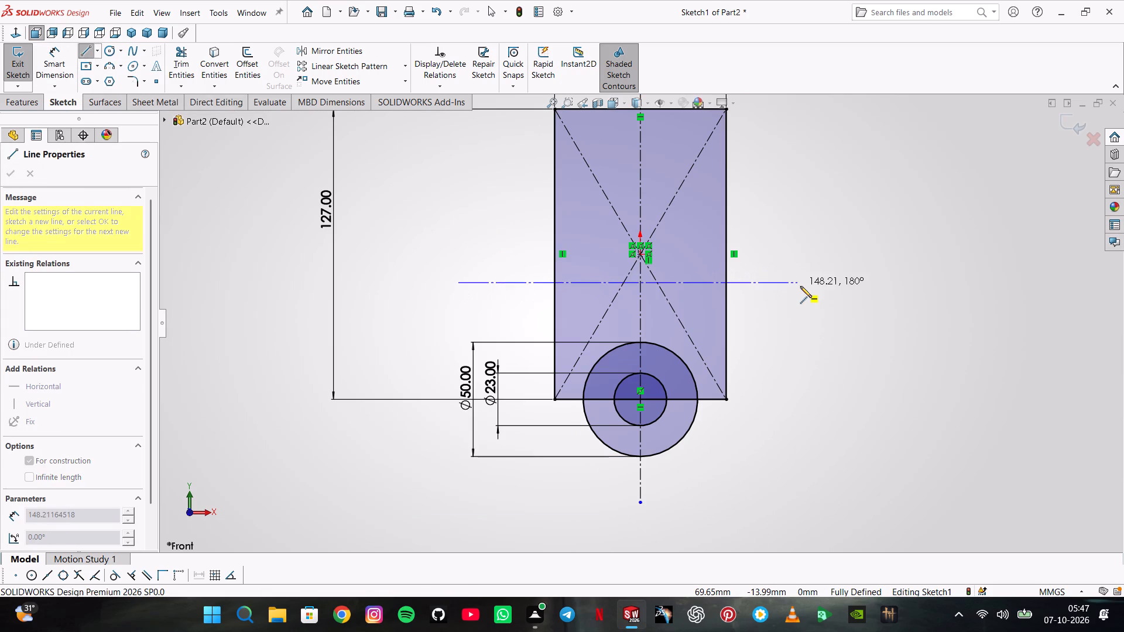
click(800, 286)
double_click(814, 263)
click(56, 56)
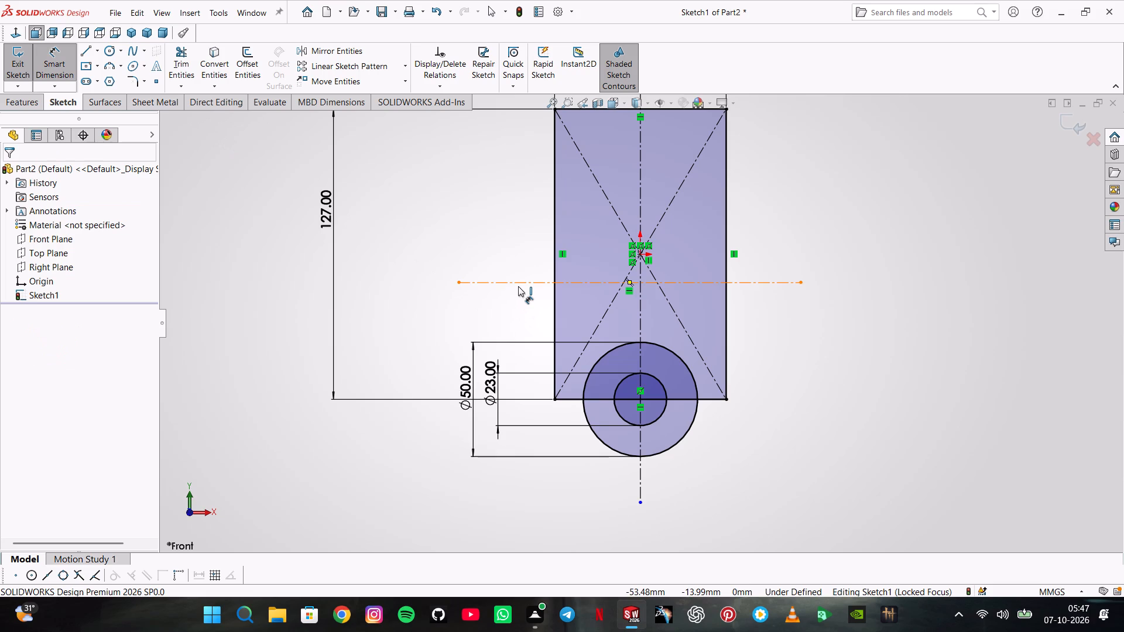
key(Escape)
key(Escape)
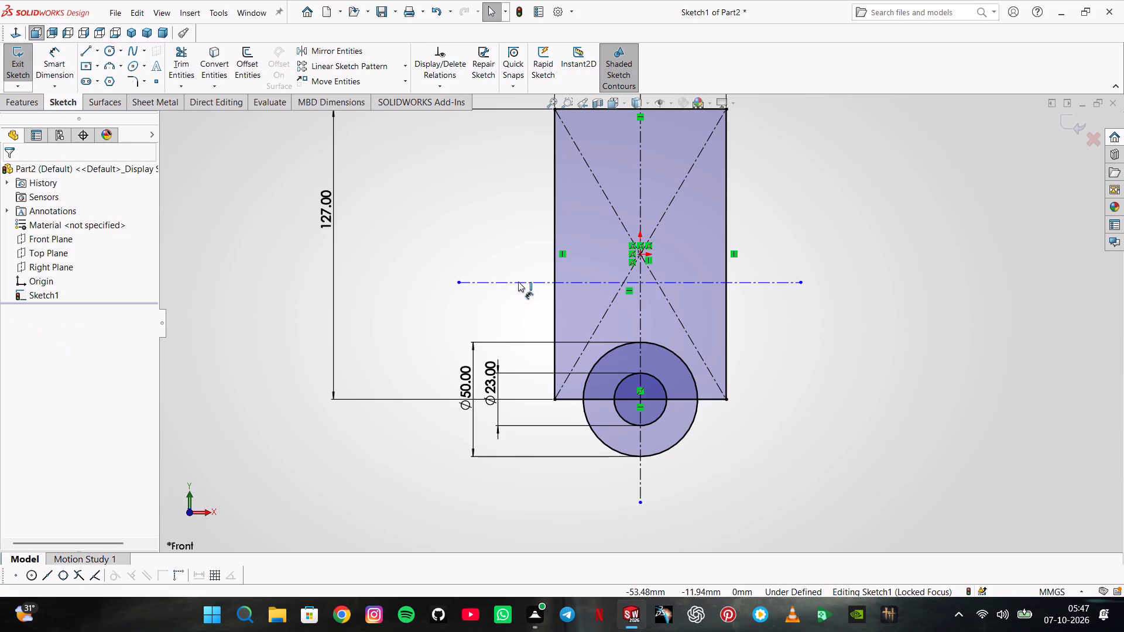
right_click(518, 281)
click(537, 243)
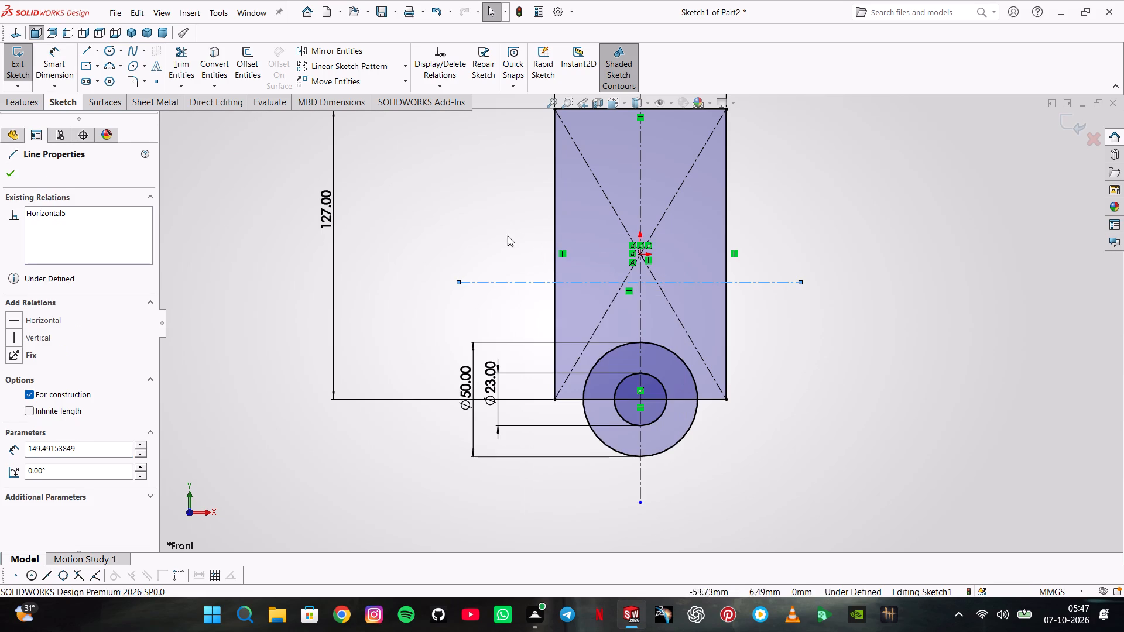
Dimension the horizontal centerline's distance from the rectangle's bottom edge as 127-42-33, giving 52 mm.
click(54, 78)
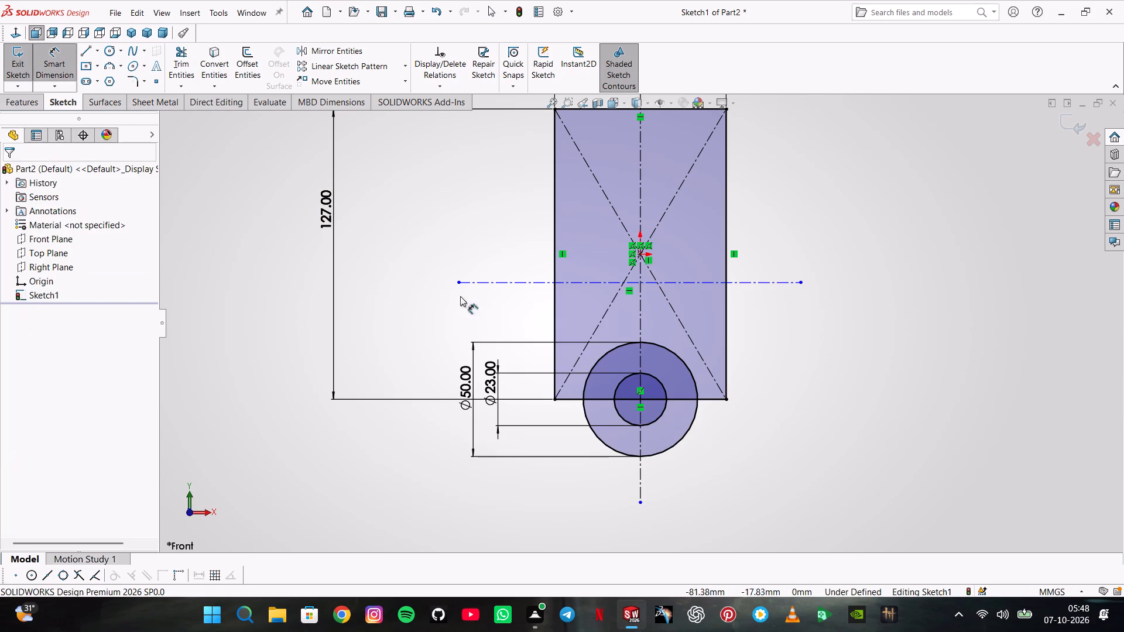
click(499, 285)
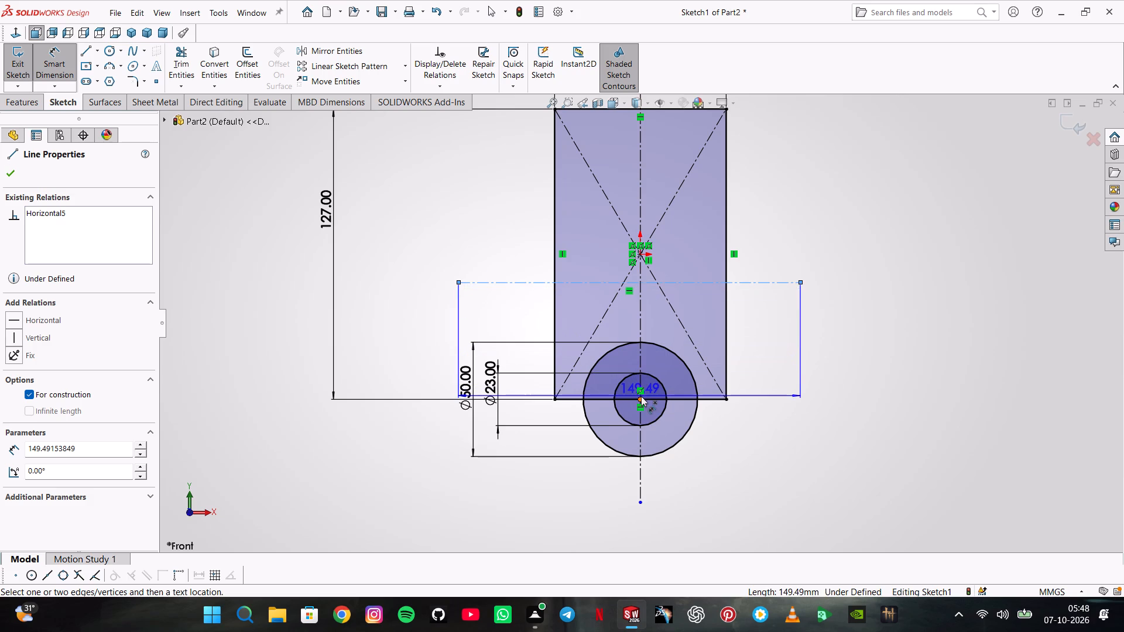
click(716, 400)
click(856, 355)
text(127-43)
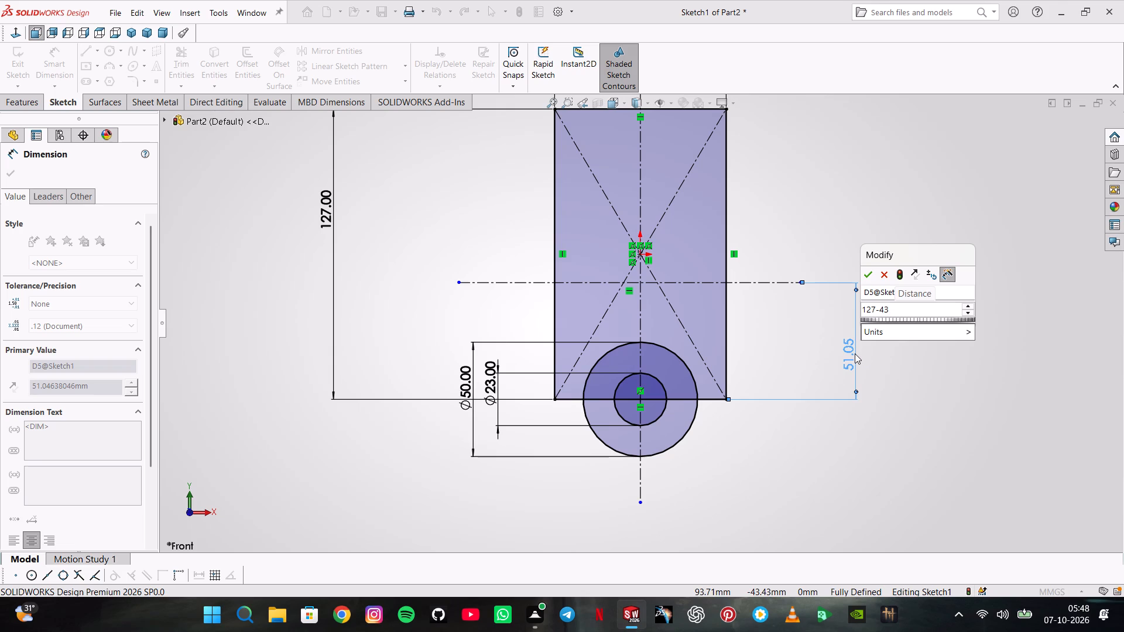
key(BackSpace)
text(2-)
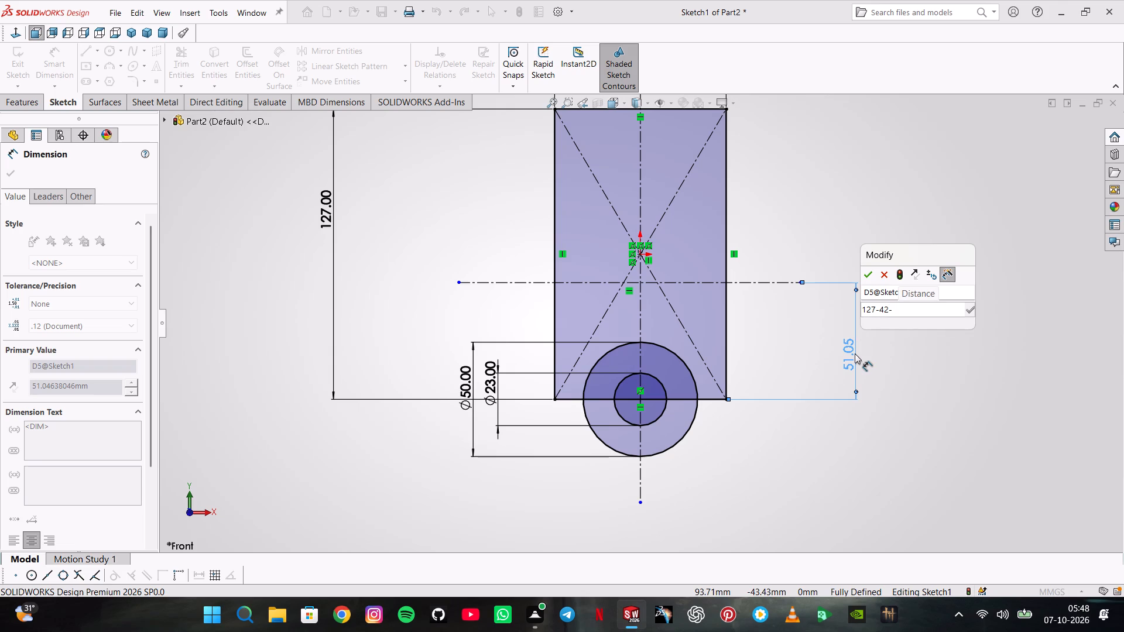
key(3)
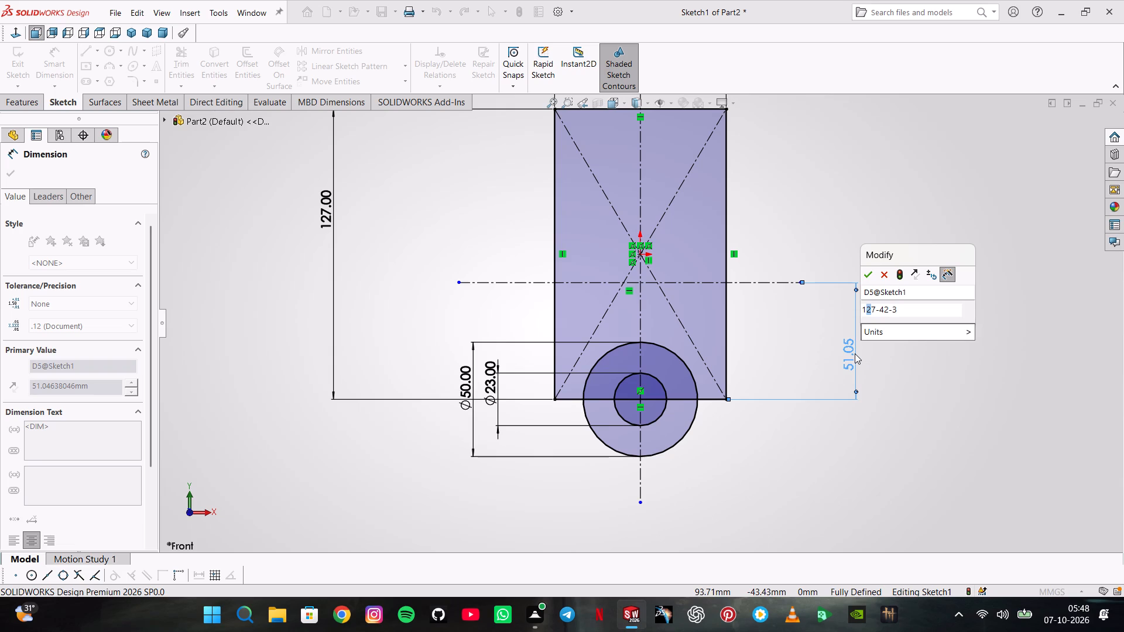
key(3)
key(Return)
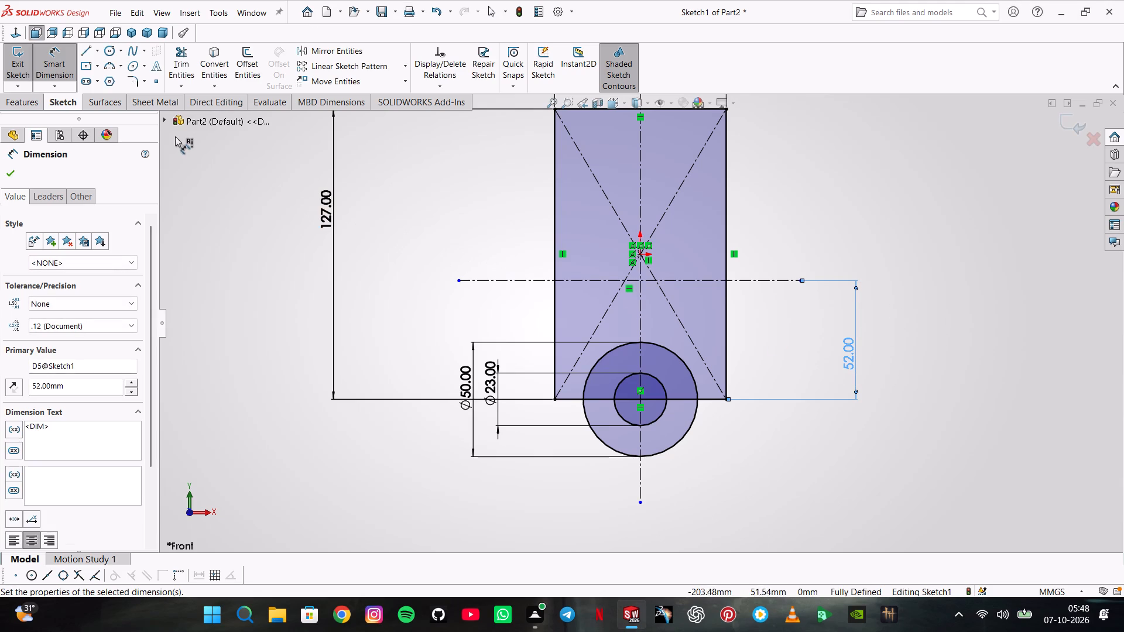
Sketch two separate slanted lines converging downward on either side of the circles, about 143 mm long on the left and 124 mm on the right.
click(79, 54)
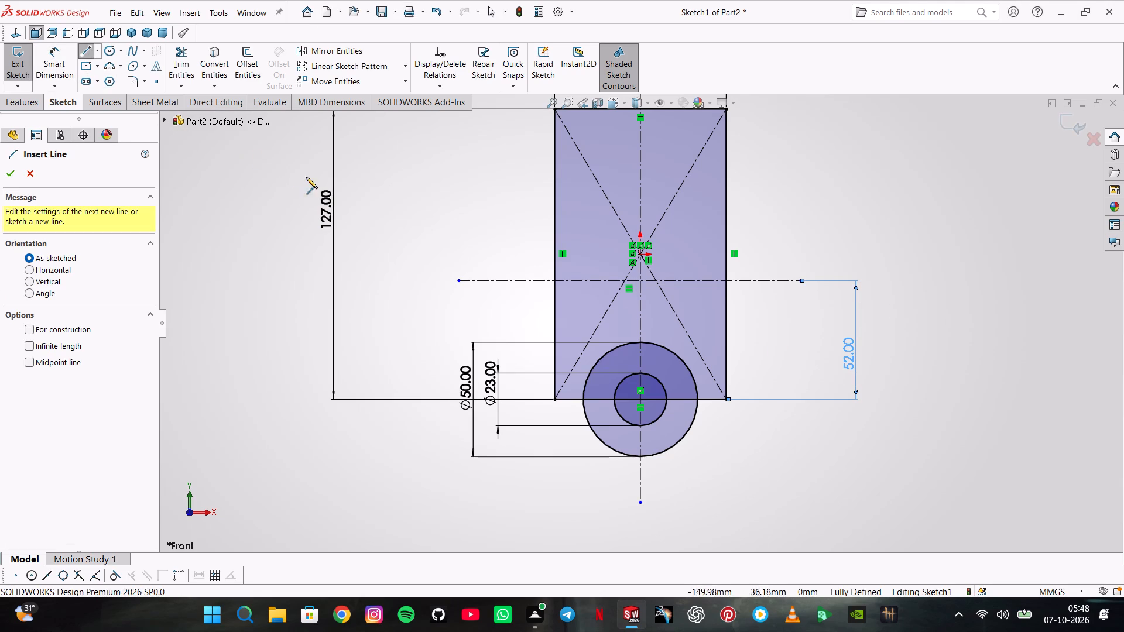
click(400, 238)
click(615, 485)
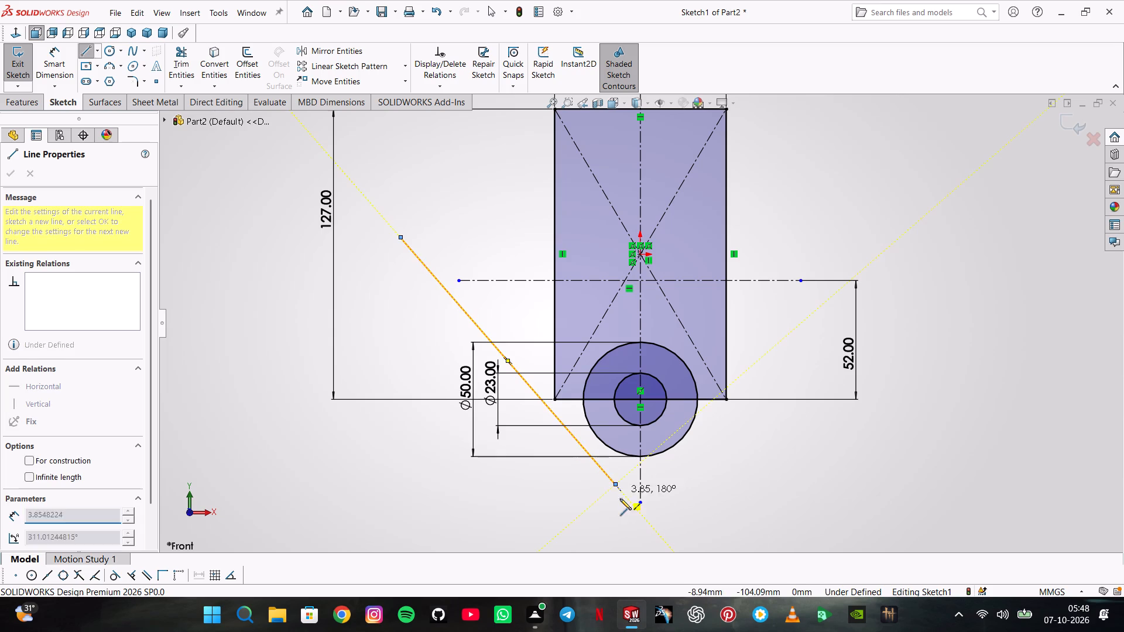
double_click(673, 503)
click(676, 492)
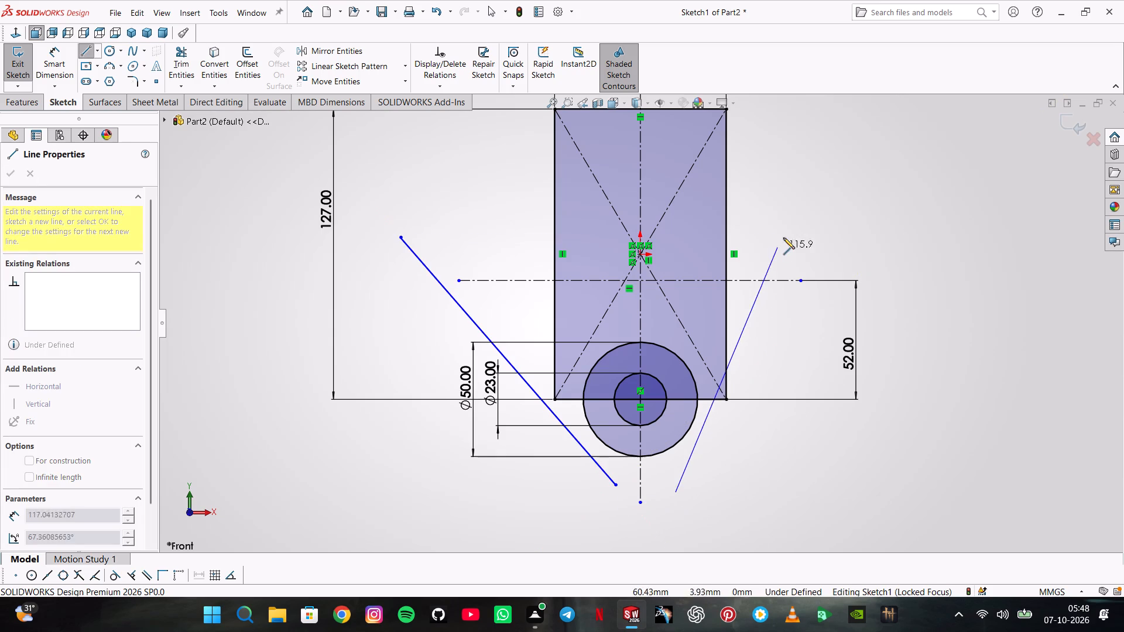
click(787, 231)
double_click(833, 186)
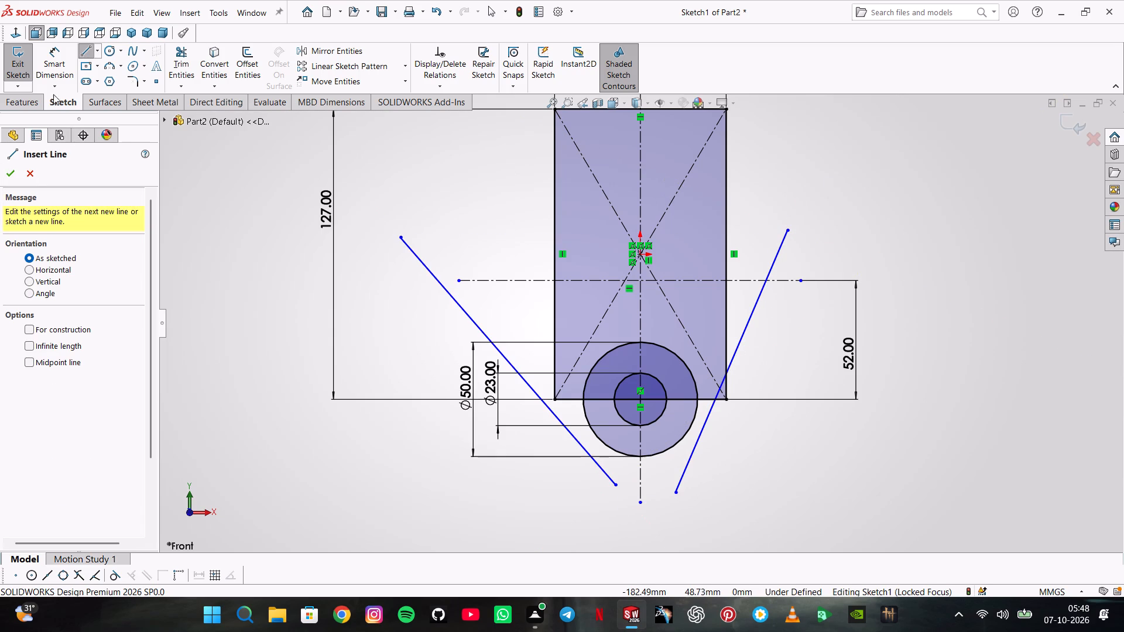
click(28, 178)
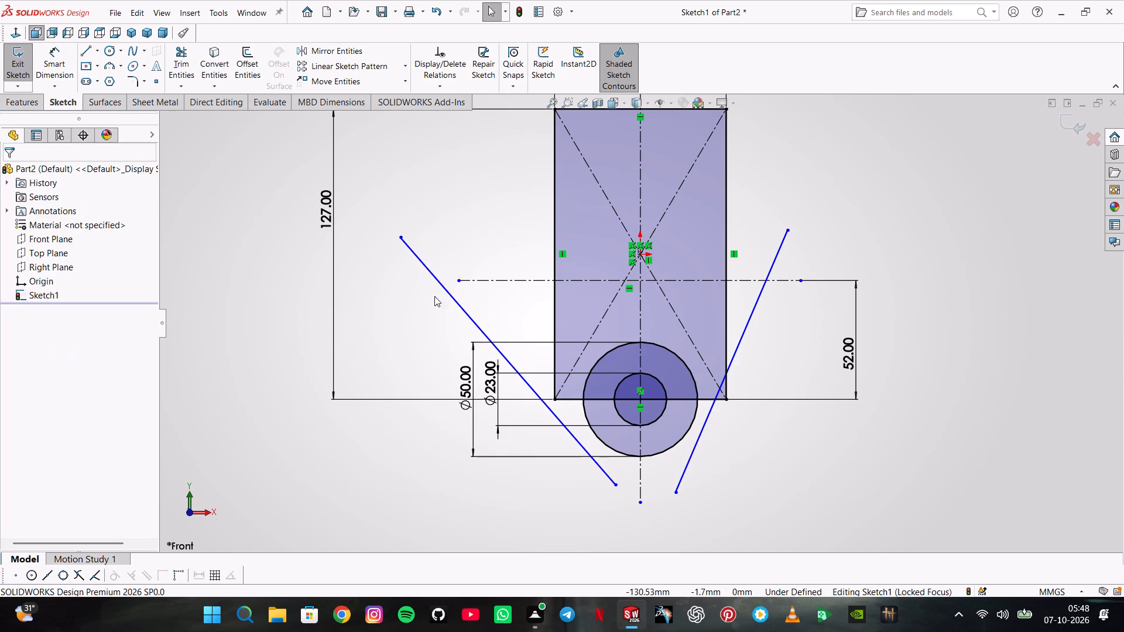
Make both slanted lines tangent to the outer 50 mm circle.
click(472, 321)
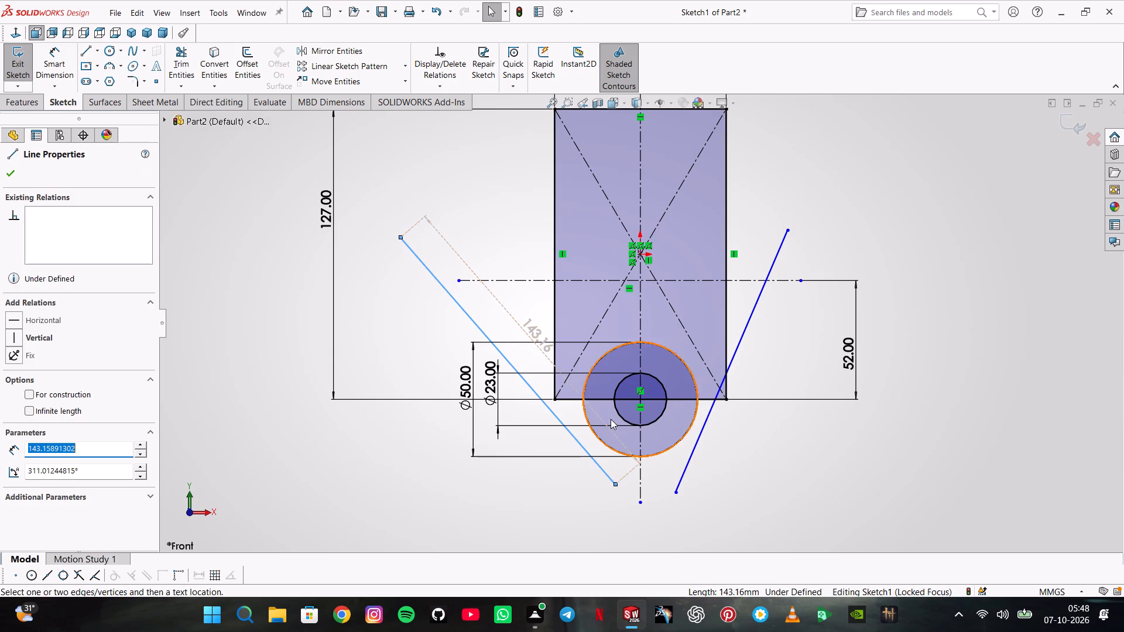
click(585, 411)
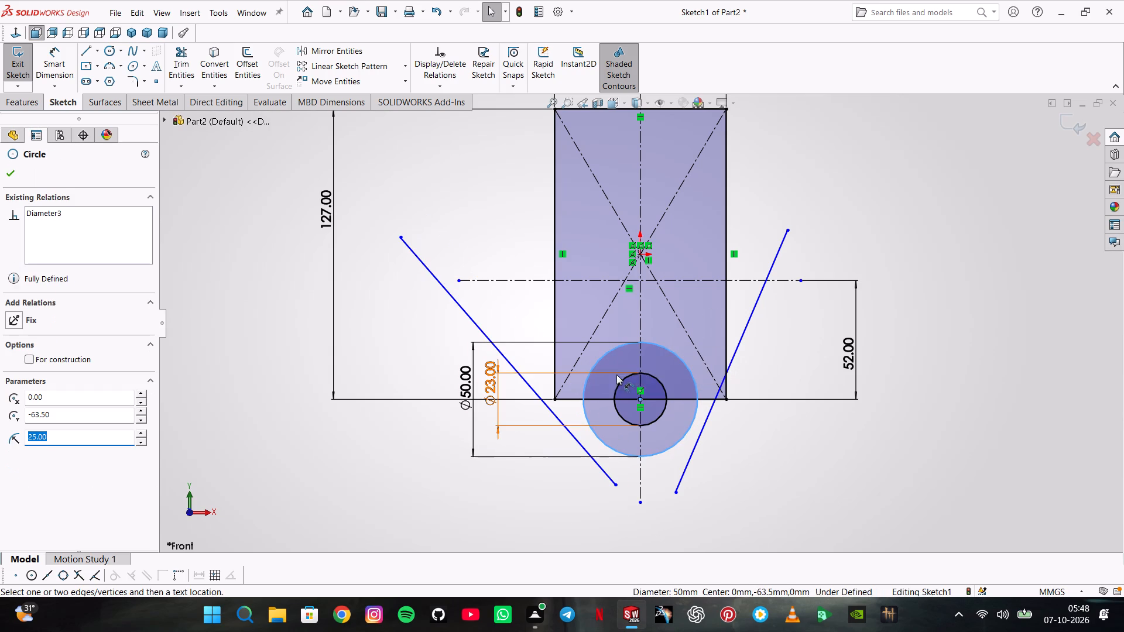
ctrl+click(556, 413)
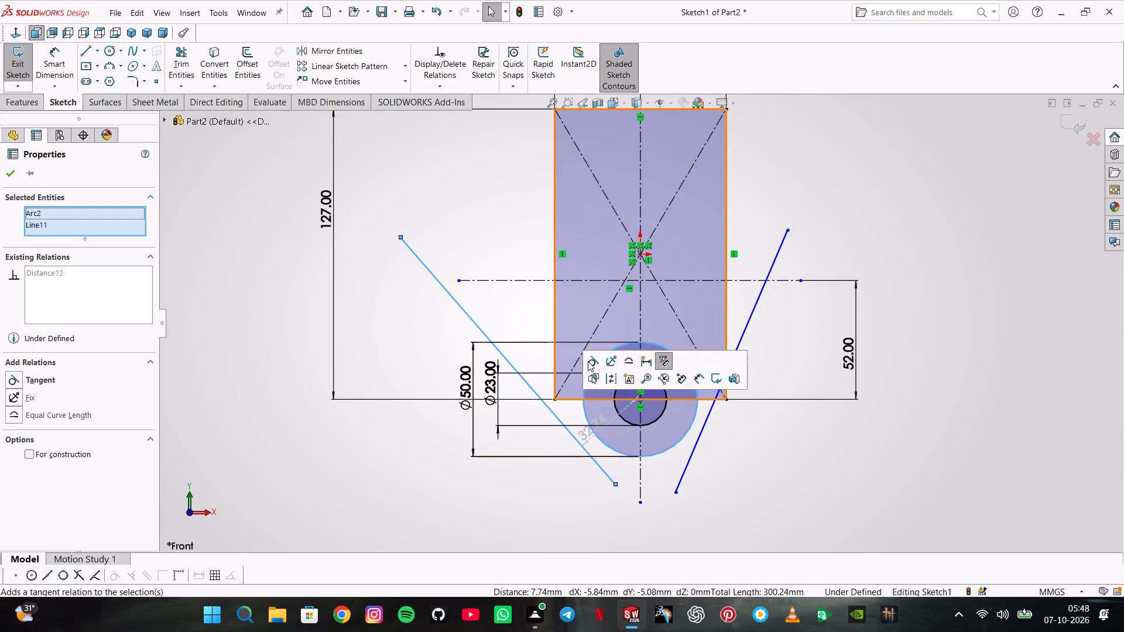
click(588, 361)
click(813, 413)
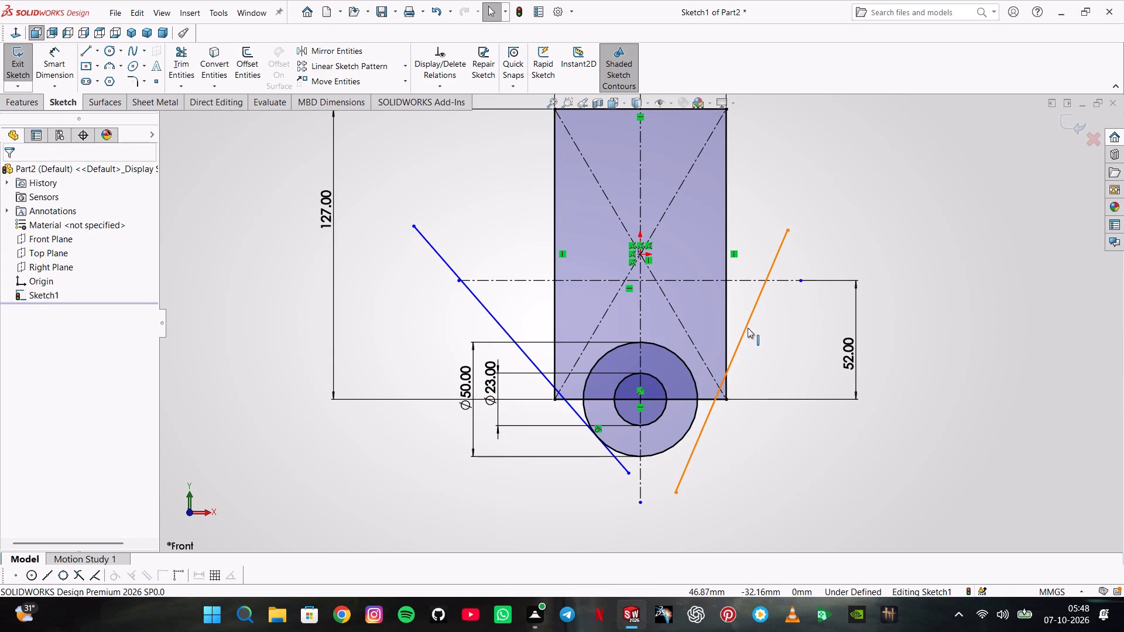
ctrl+click(748, 328)
ctrl+click(674, 354)
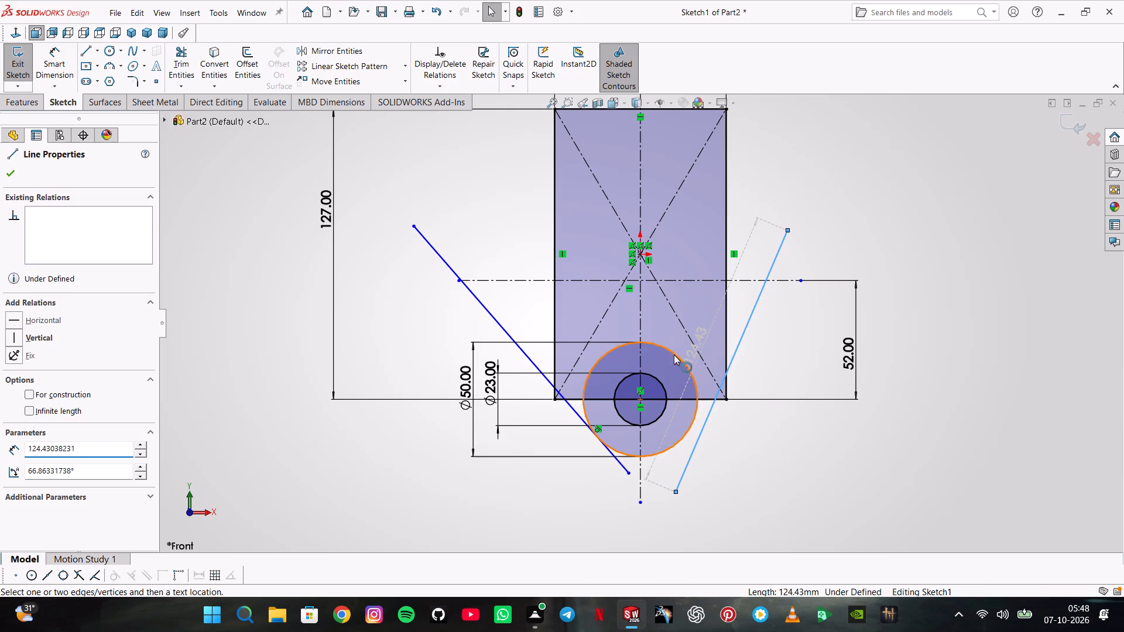
click(710, 304)
click(776, 385)
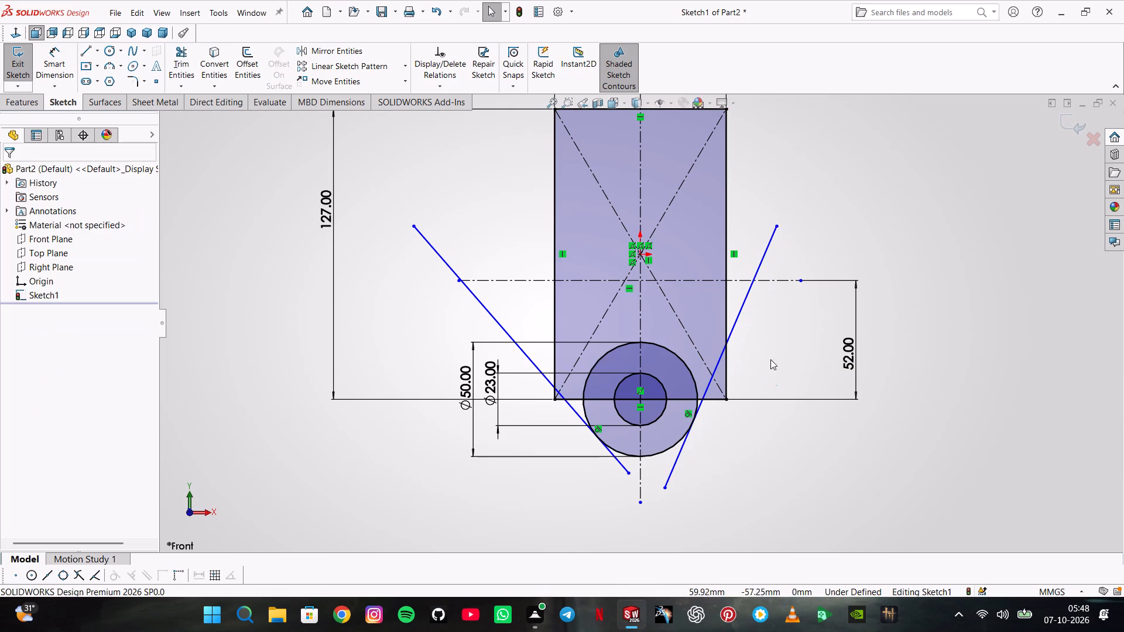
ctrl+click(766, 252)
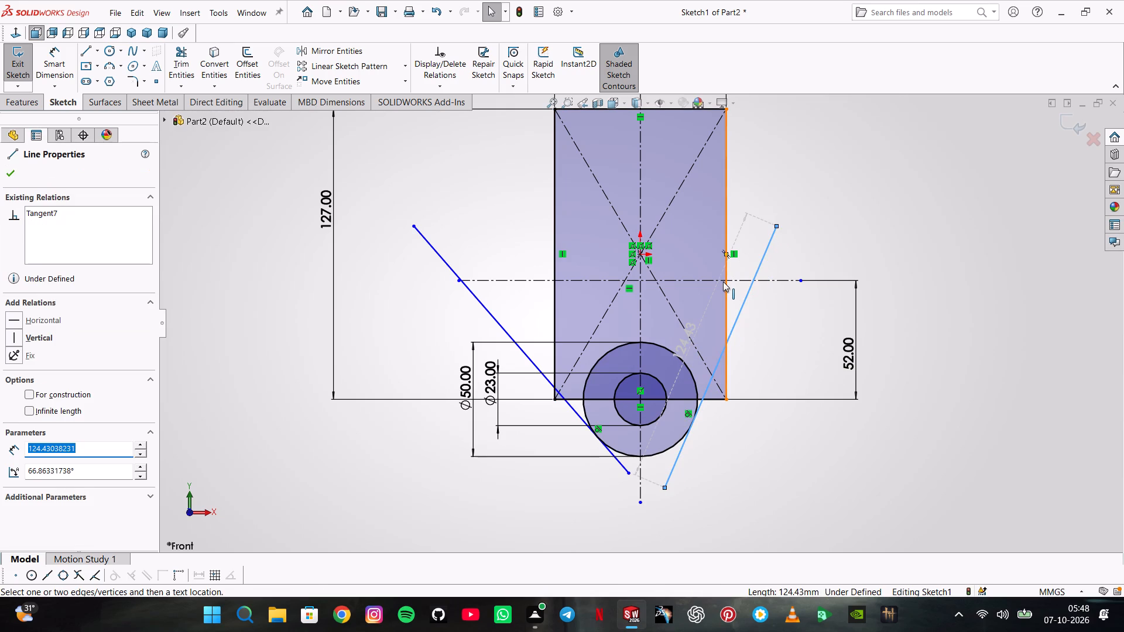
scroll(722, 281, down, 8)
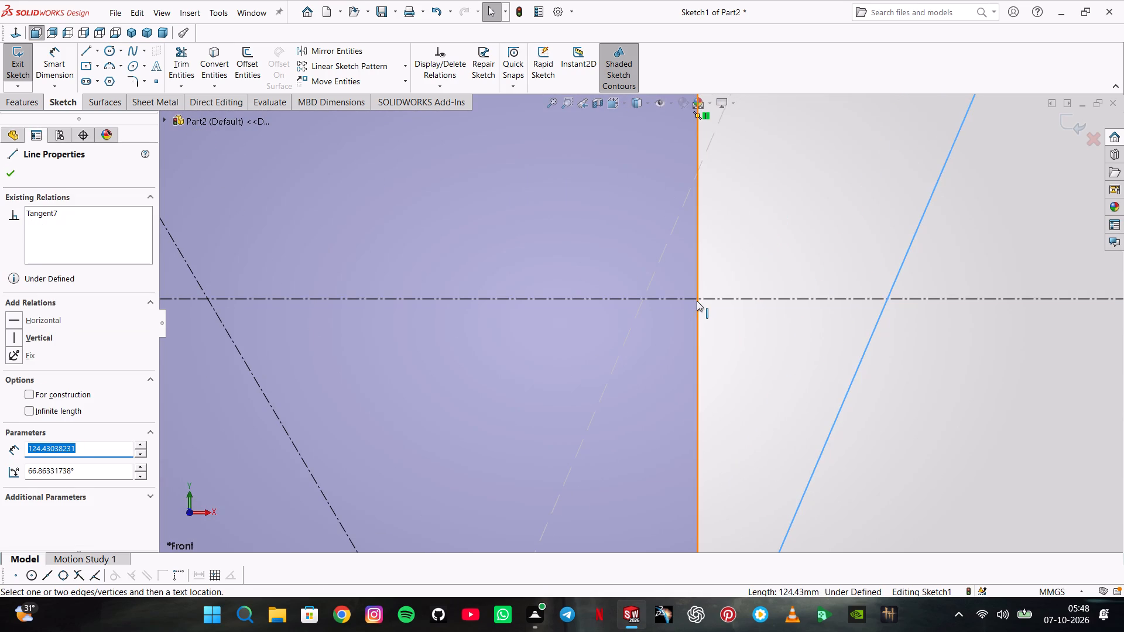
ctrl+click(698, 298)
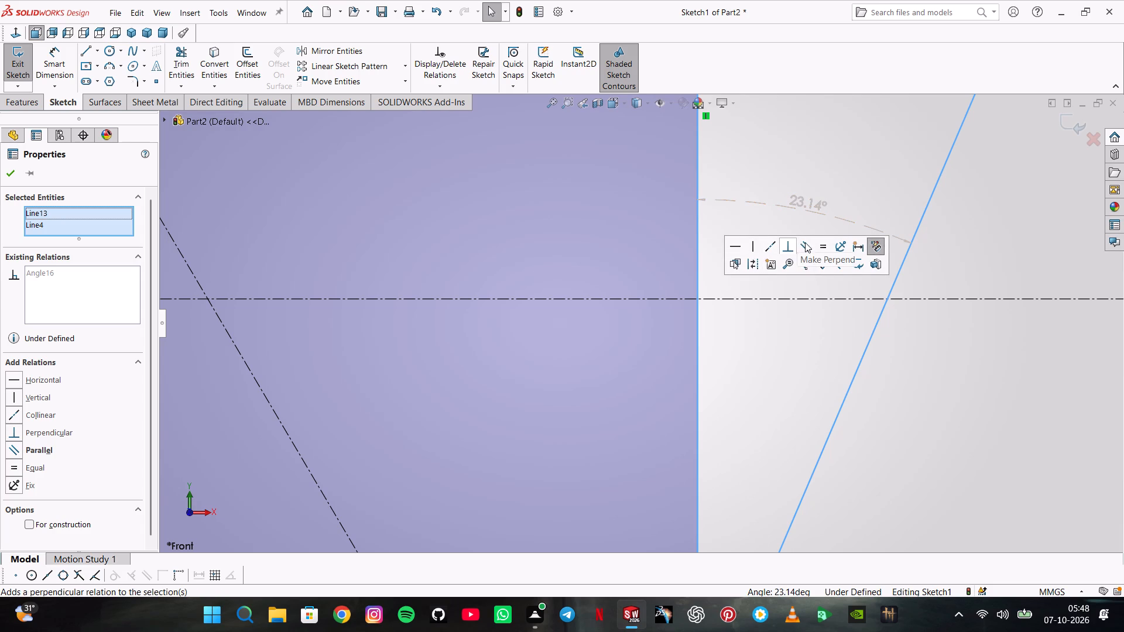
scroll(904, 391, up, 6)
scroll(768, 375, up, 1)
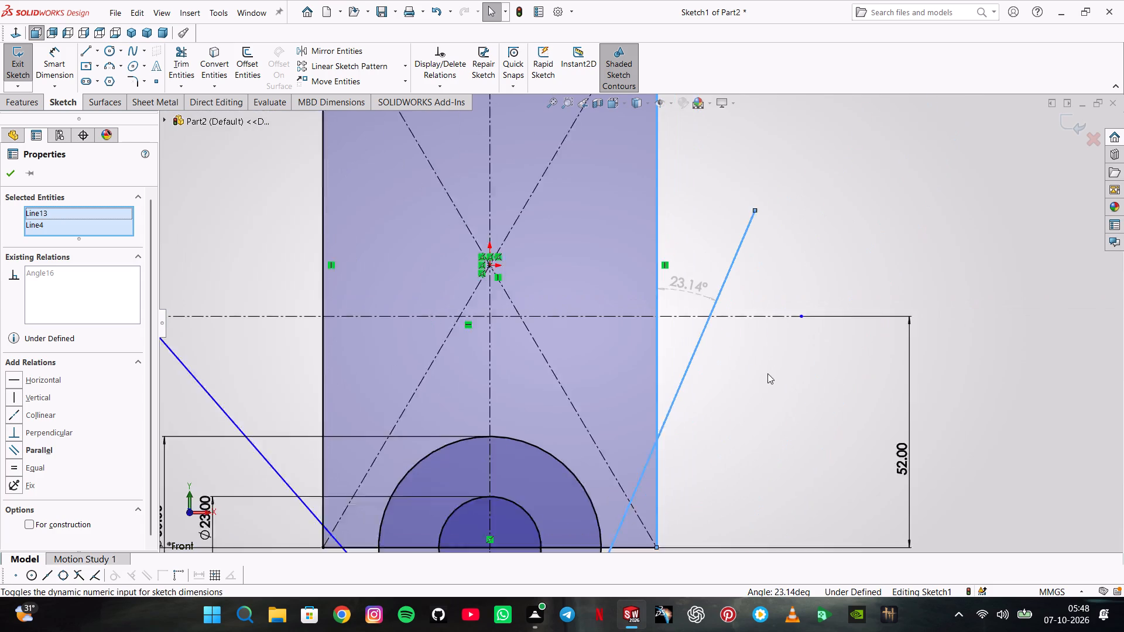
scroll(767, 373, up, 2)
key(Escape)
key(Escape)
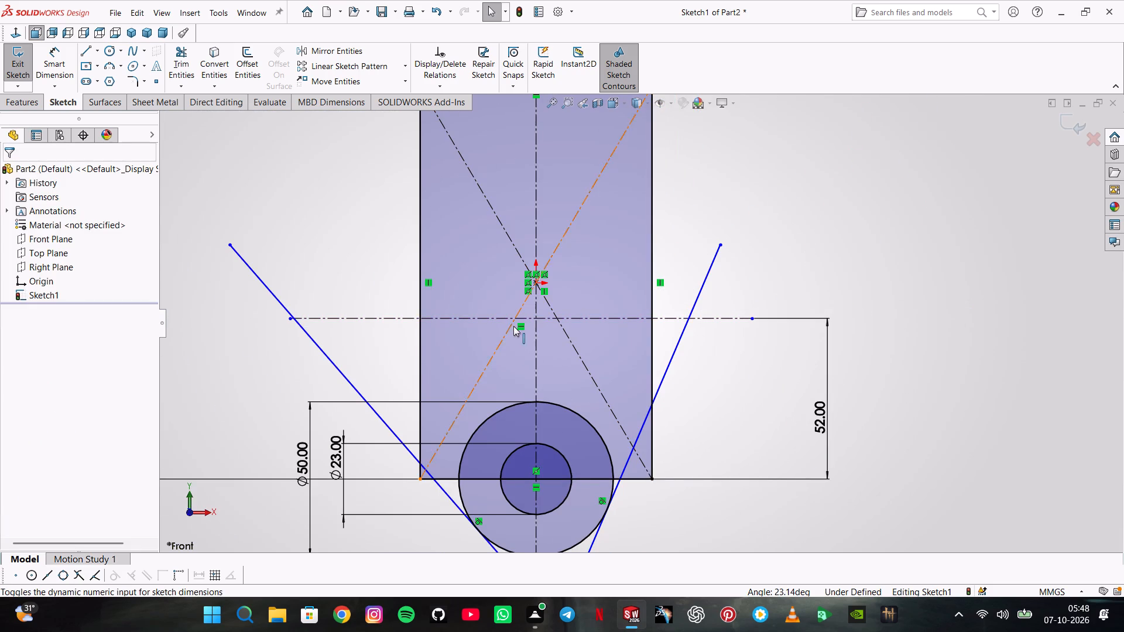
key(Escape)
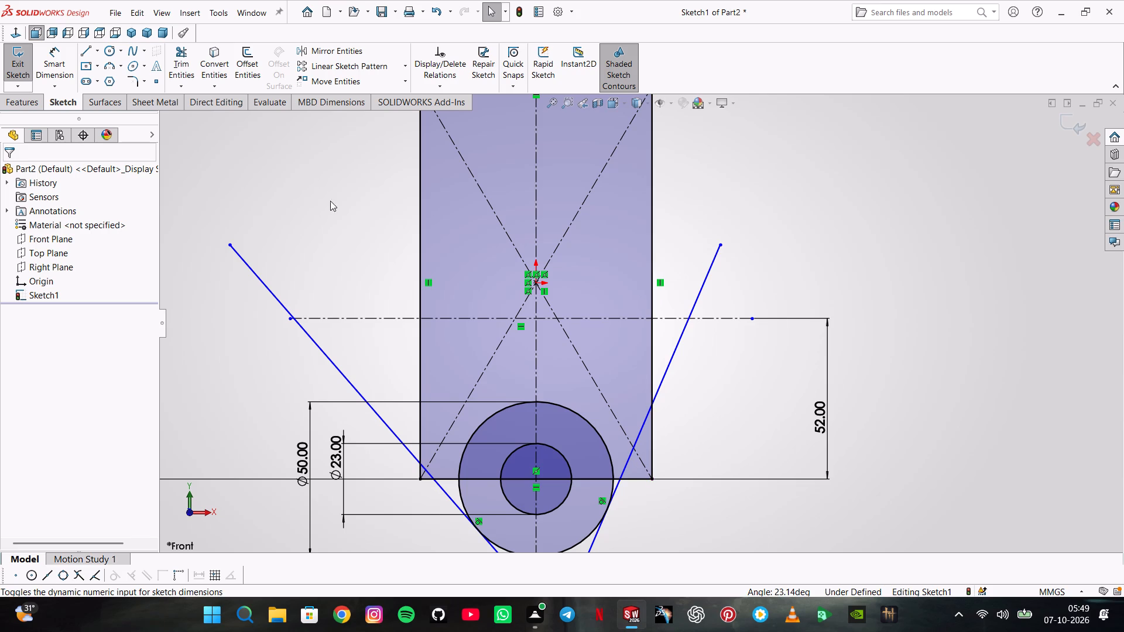
Trim both overhanging ends of the horizontal centerline back to the rectangle's vertical sides.
click(177, 74)
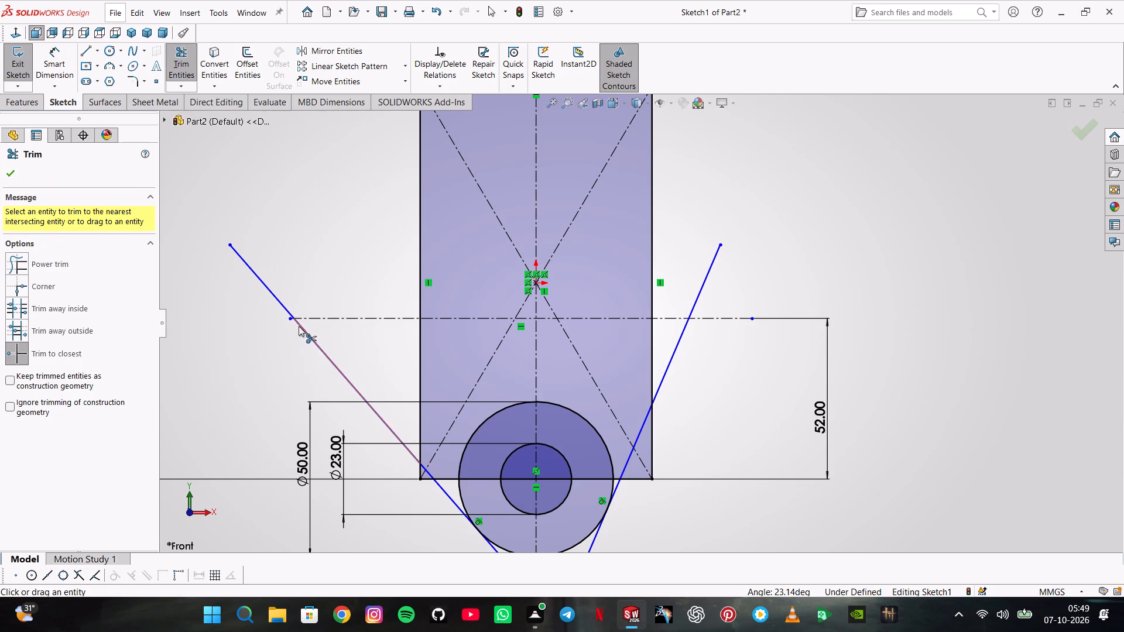
click(360, 318)
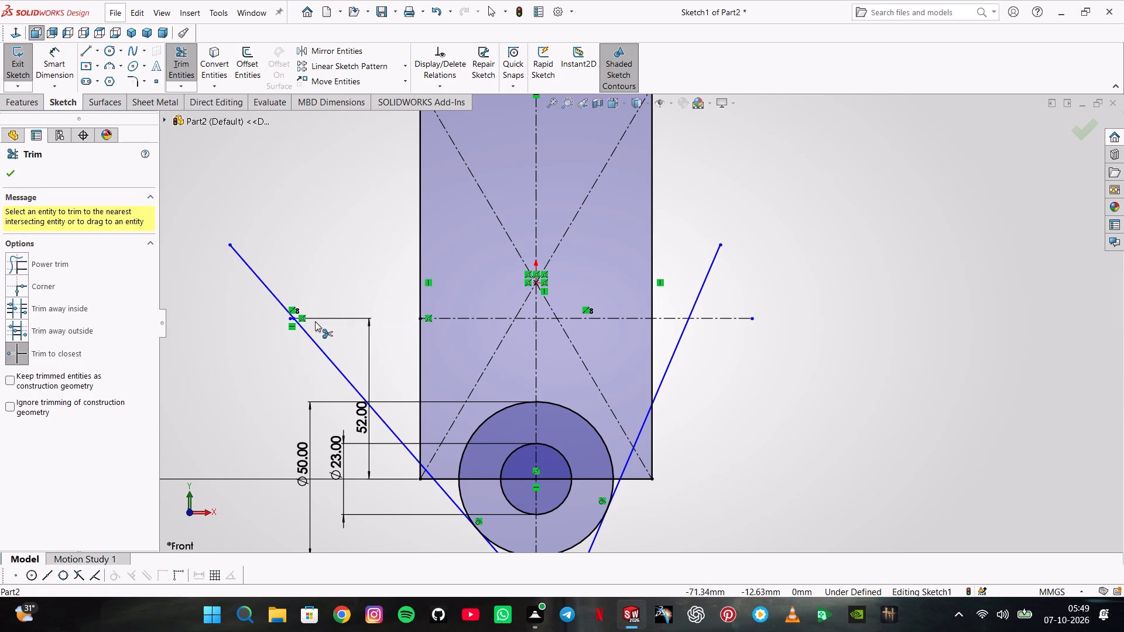
scroll(308, 314, down, 6)
scroll(425, 361, down, 2)
scroll(434, 367, up, 1)
scroll(434, 367, down, 6)
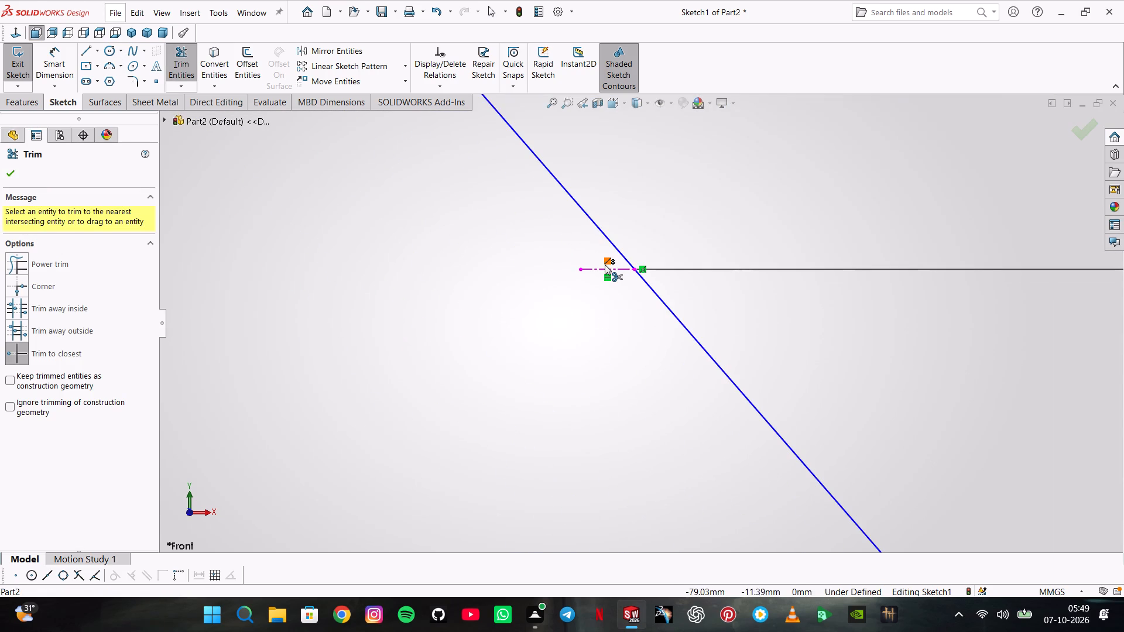
click(605, 266)
click(605, 268)
scroll(815, 323, up, 8)
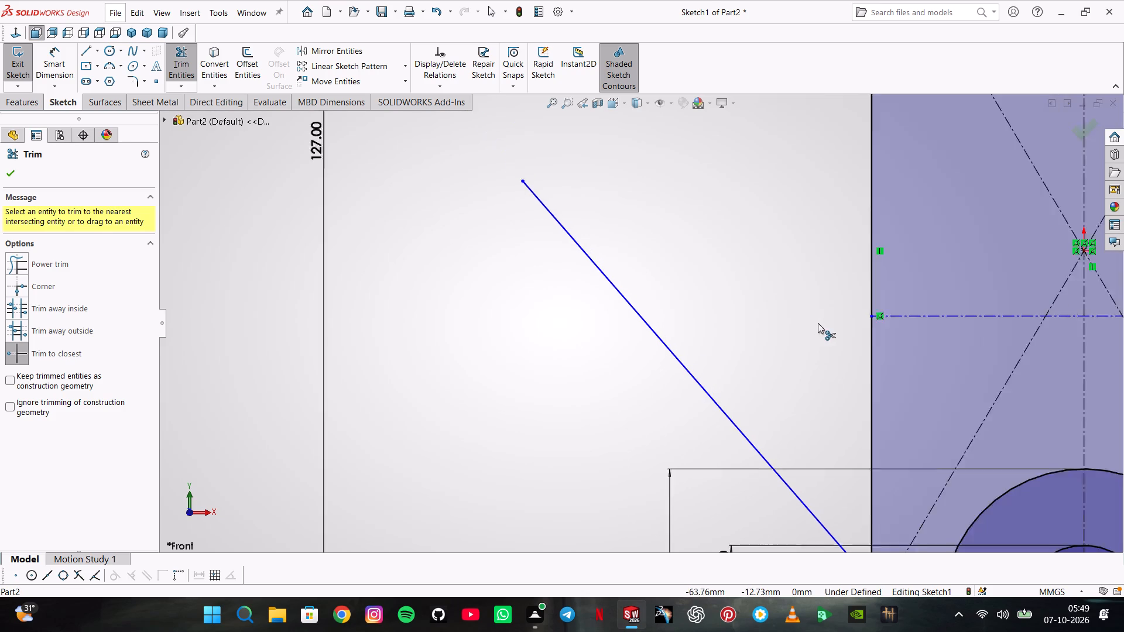
scroll(818, 323, up, 8)
scroll(897, 325, down, 7)
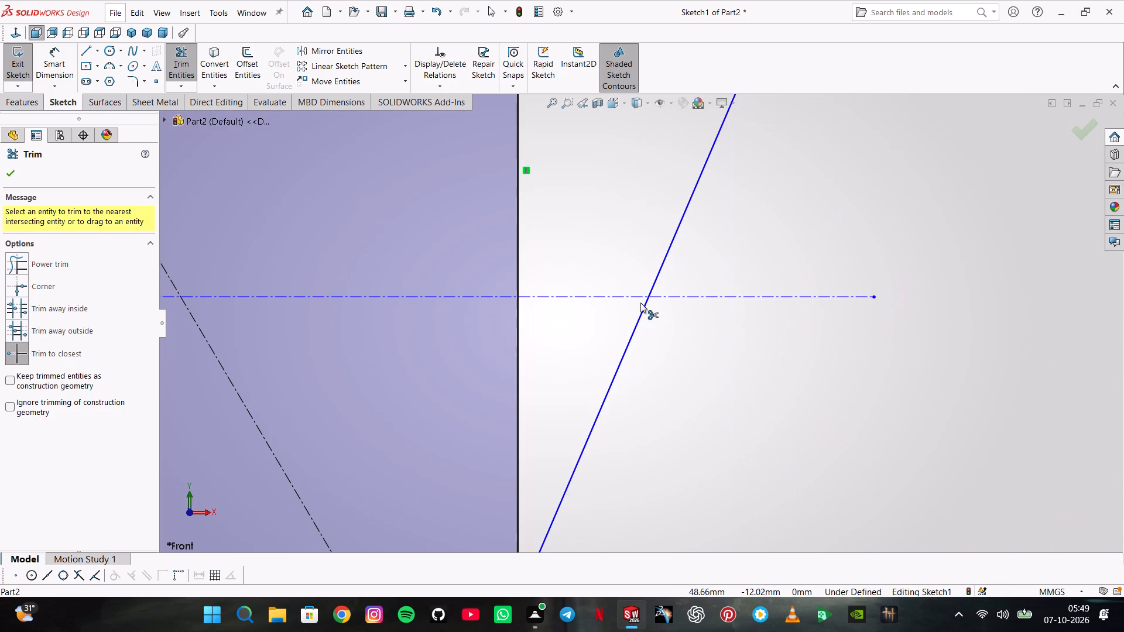
click(629, 294)
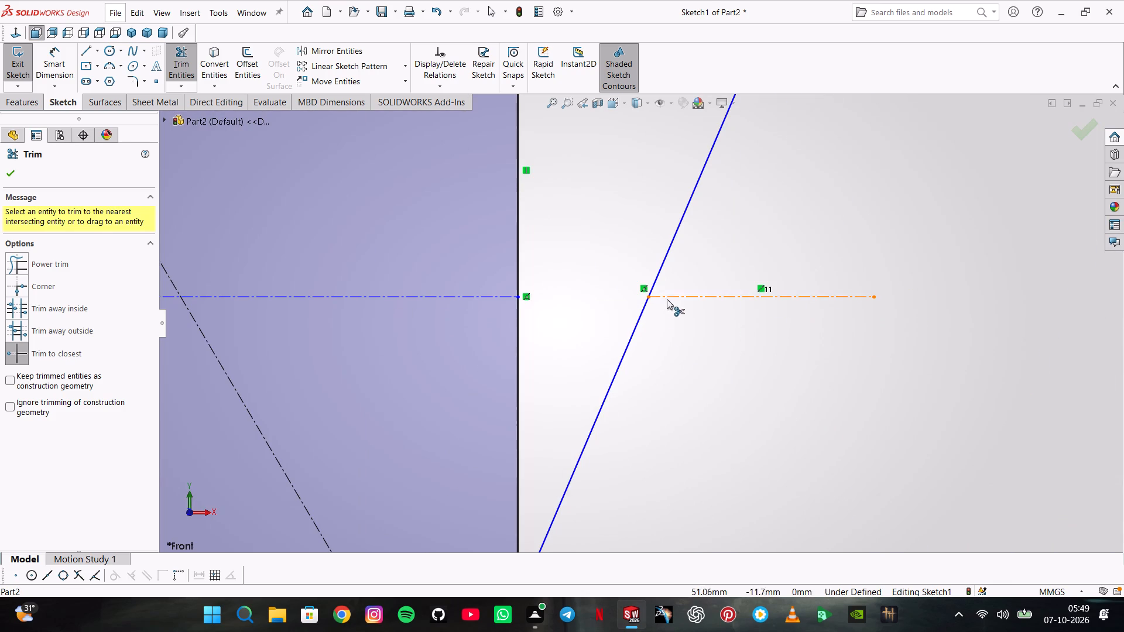
click(676, 294)
scroll(818, 234, up, 7)
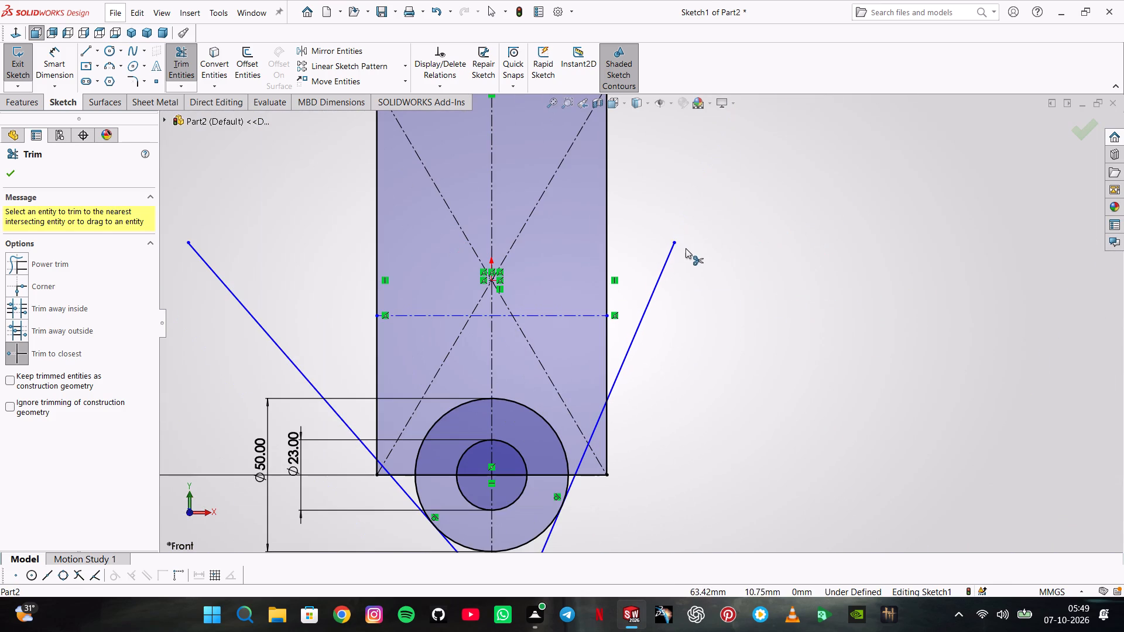
key(Escape)
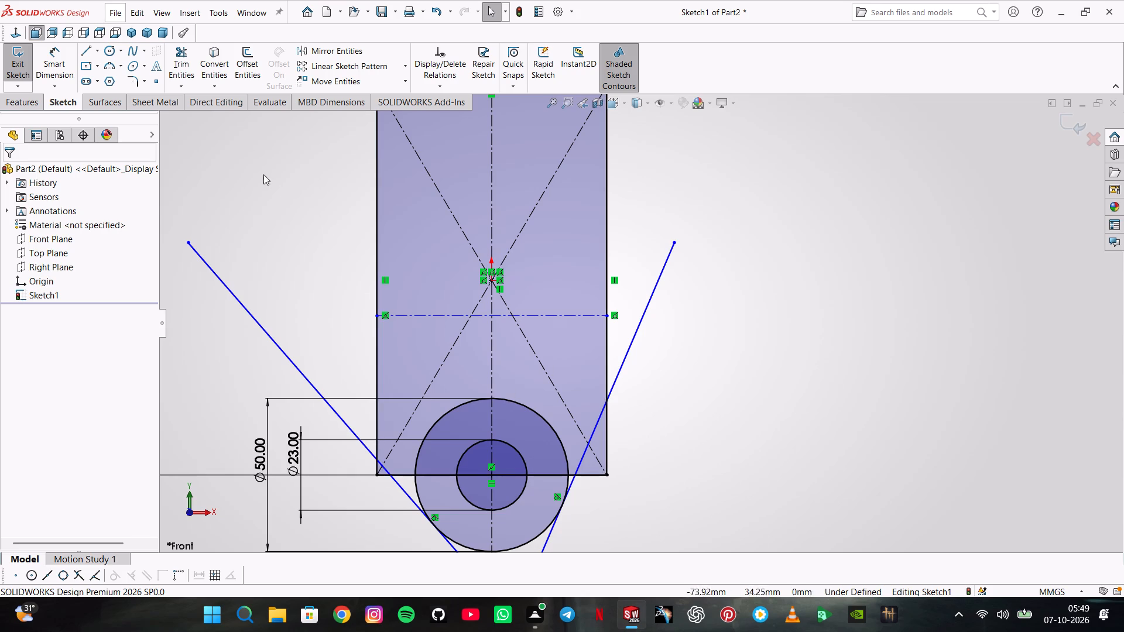
Trim the lower ends of both slanted lines back to their tangent points on the outer 50 mm circle.
click(190, 71)
scroll(516, 502, up, 1)
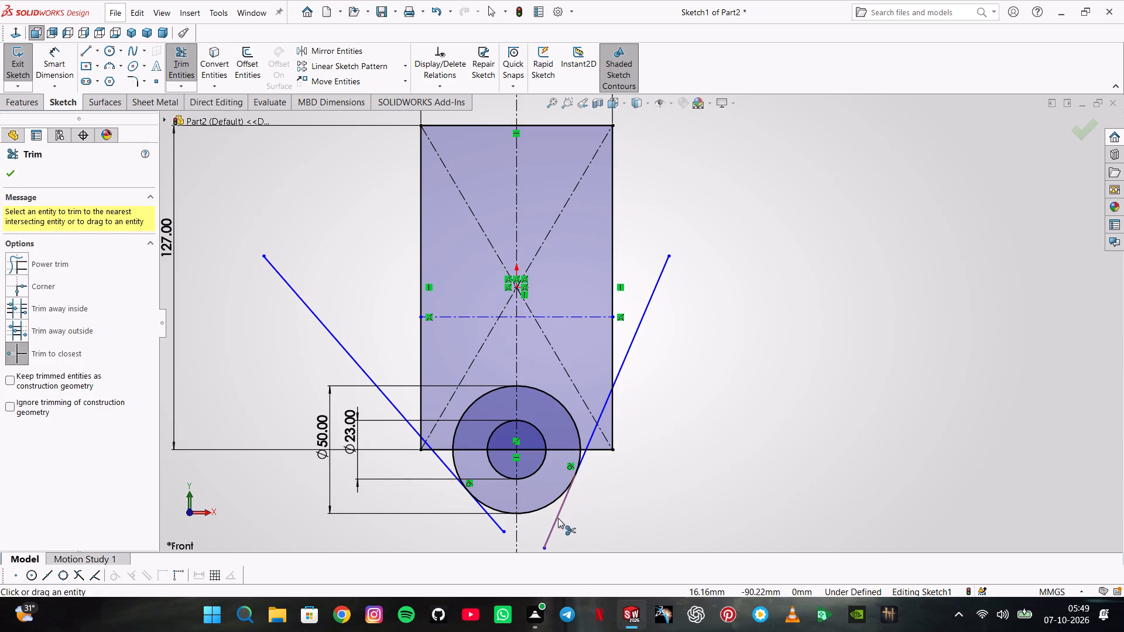
click(558, 518)
click(495, 521)
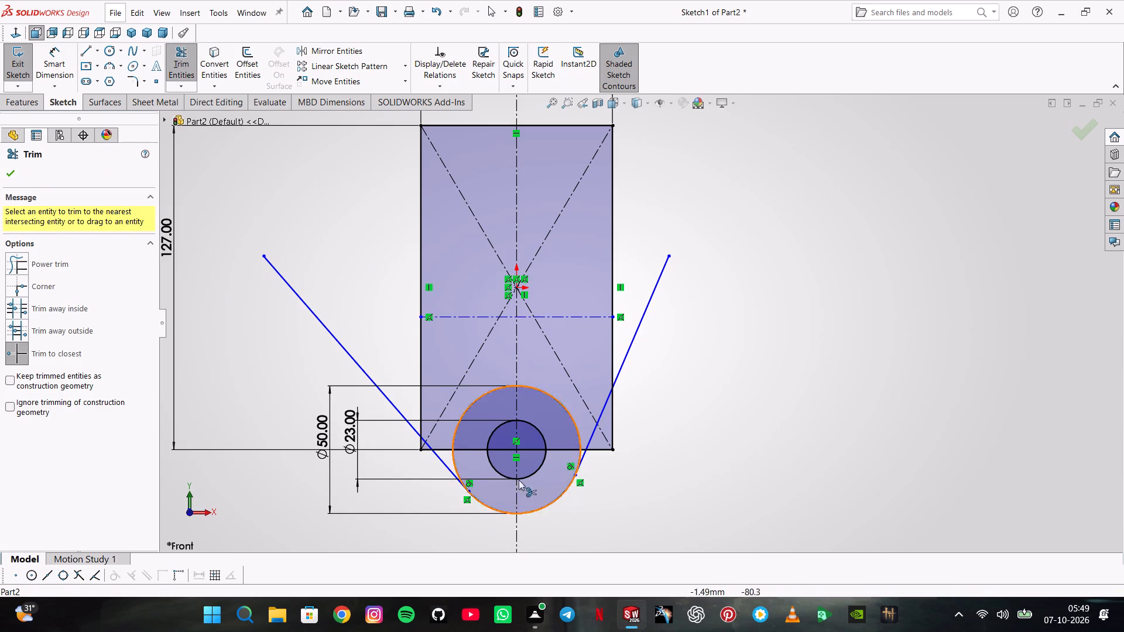
key(Escape)
key(Escape)
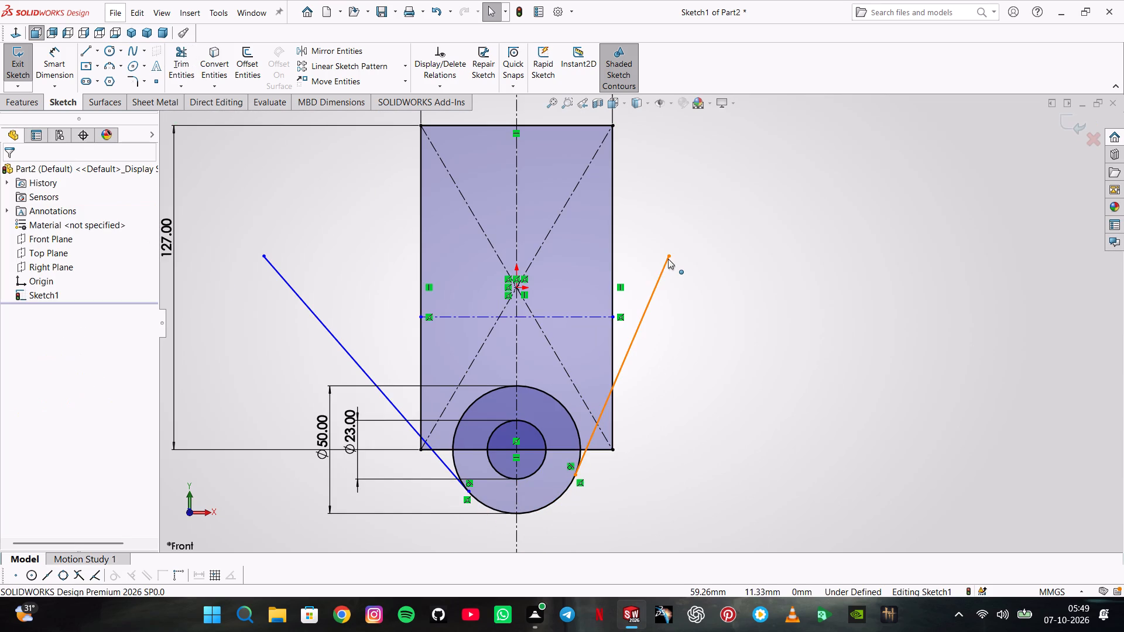
Make the upper endpoint of each slanted line coincident with the horizontal centerline's endpoint on the same side.
click(668, 259)
ctrl+click(614, 317)
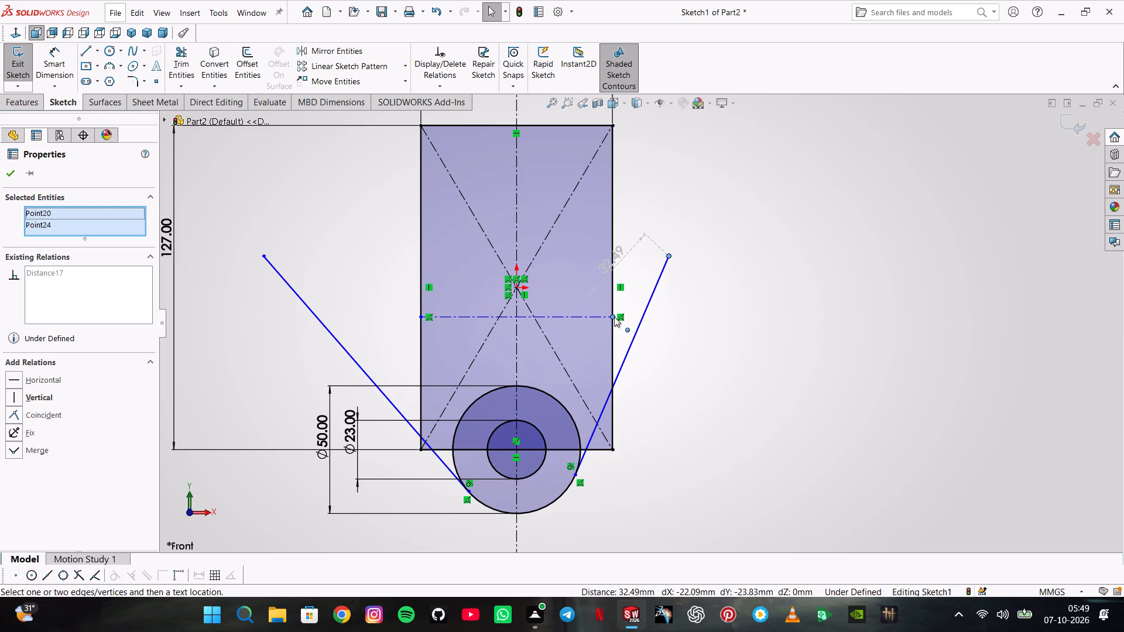
click(686, 266)
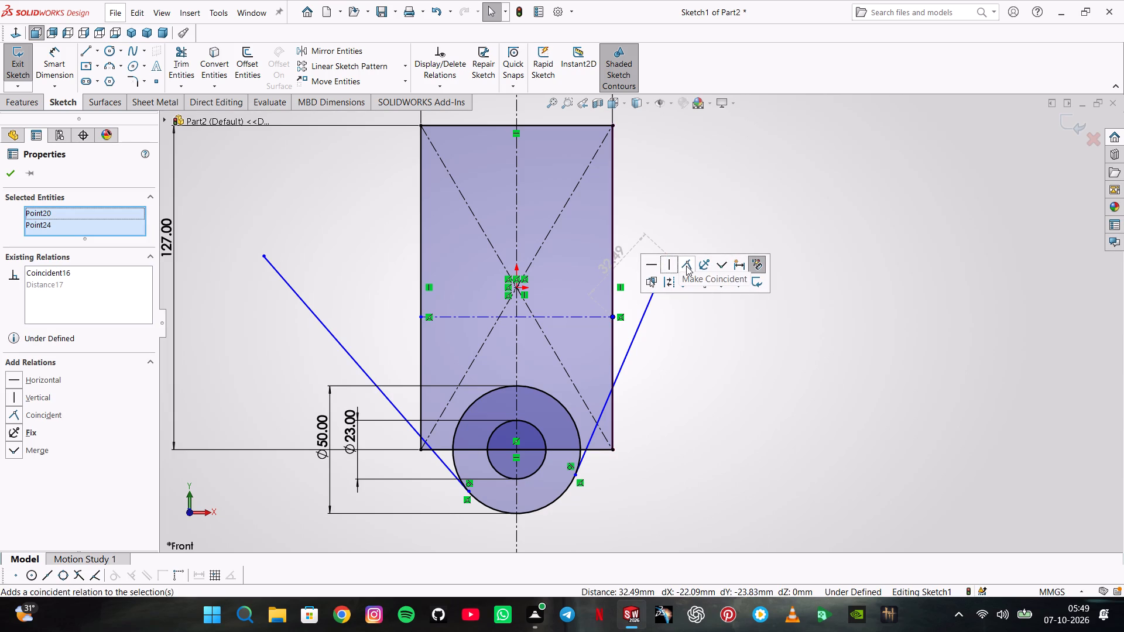
click(388, 271)
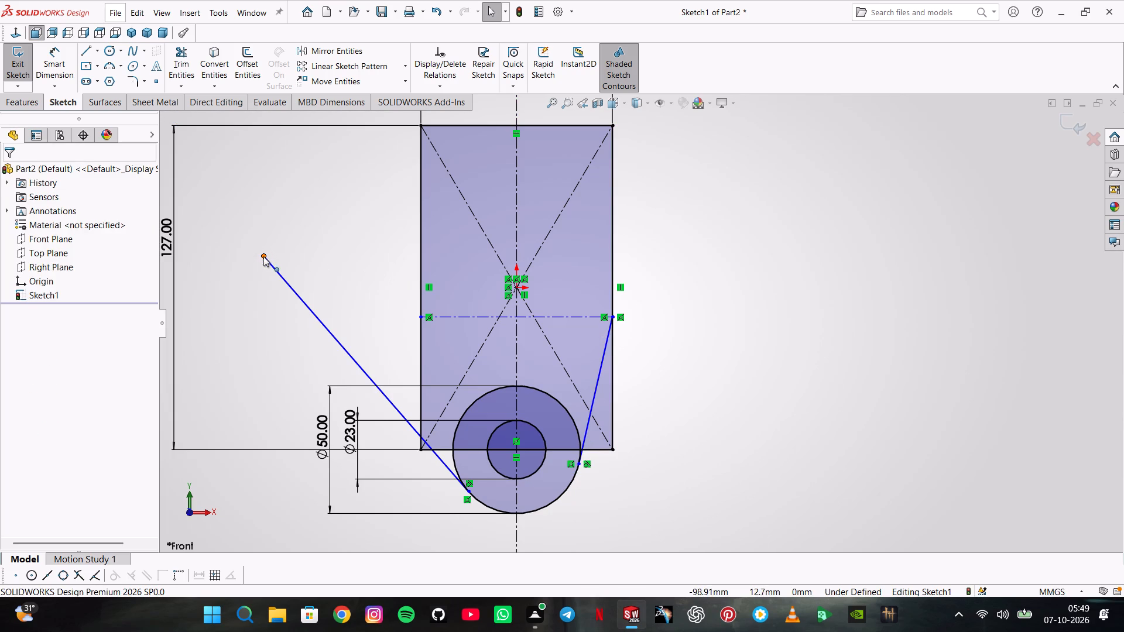
click(263, 256)
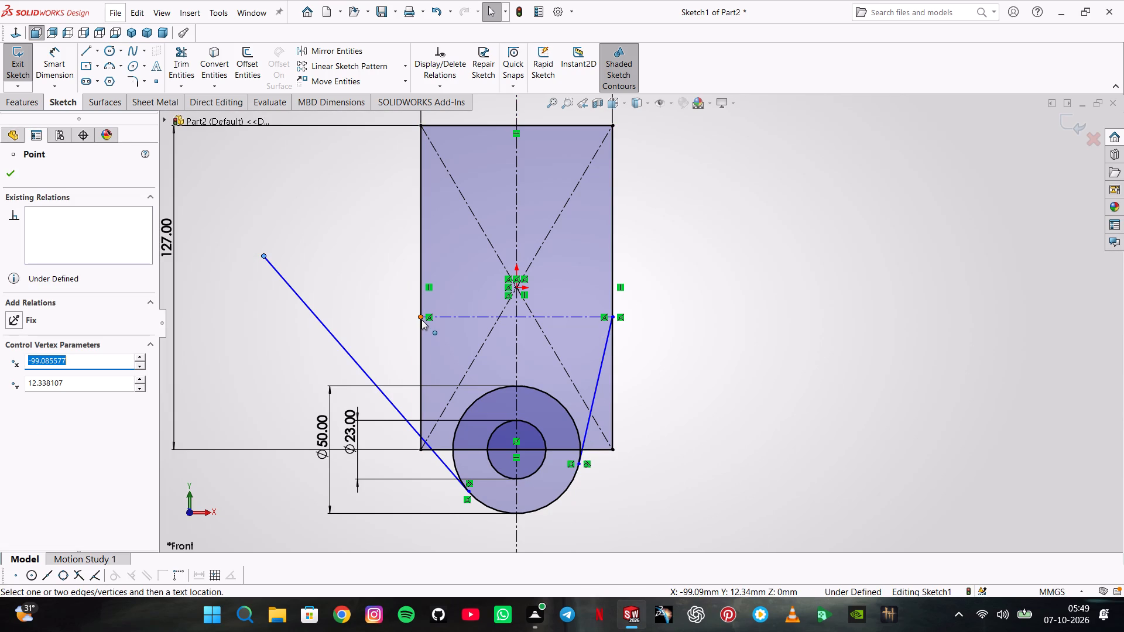
ctrl+click(421, 320)
click(491, 273)
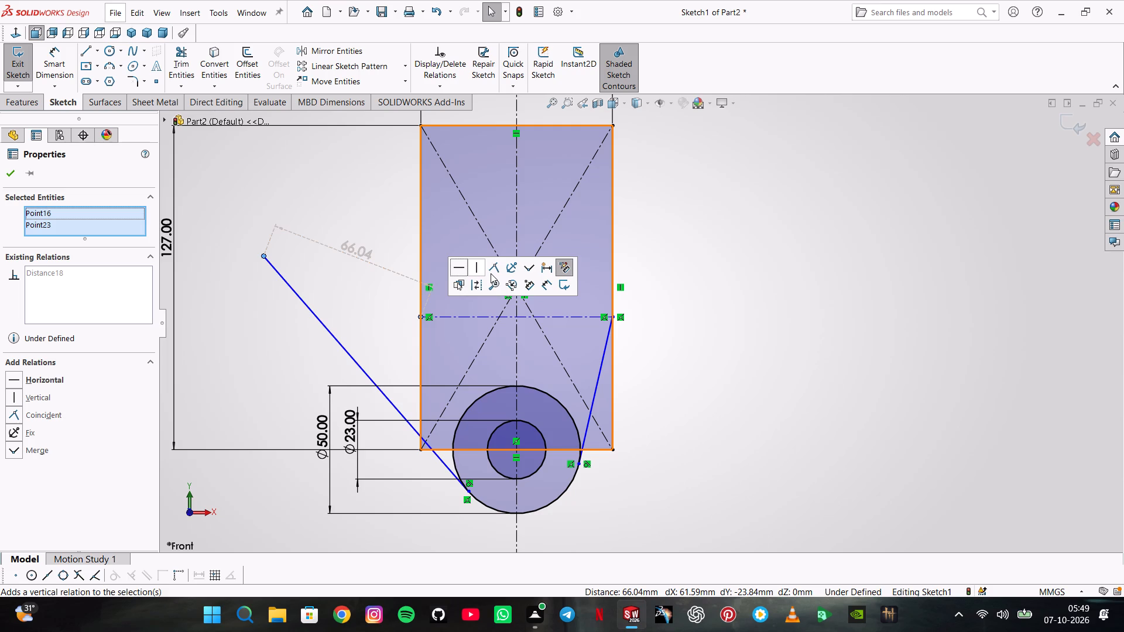
click(154, 324)
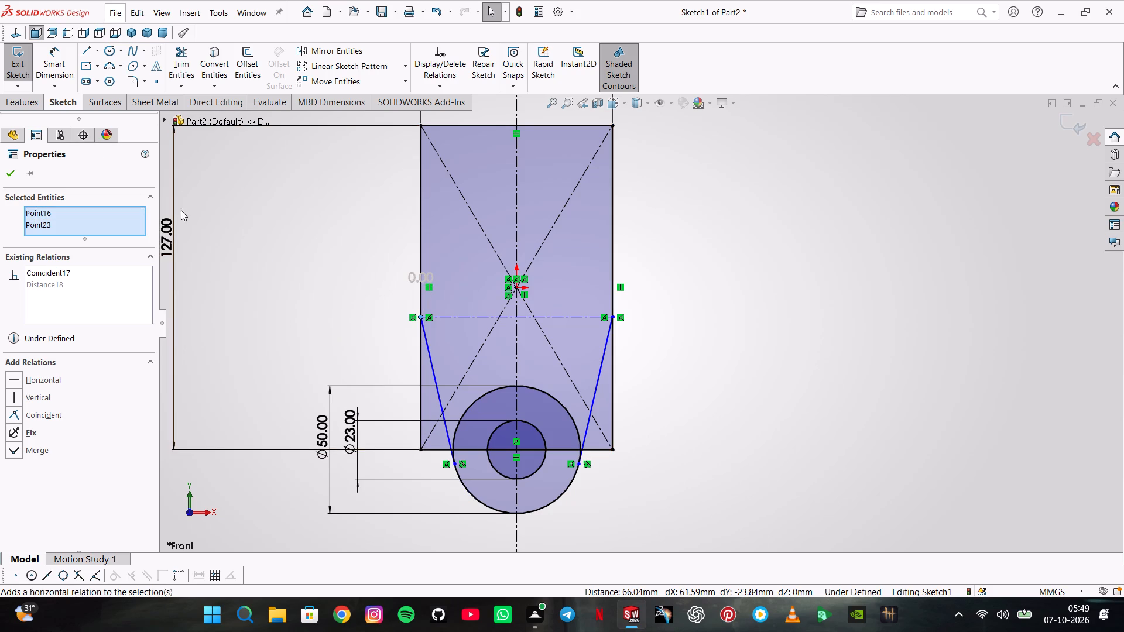
Trim away both rectangle sides below the horizontal centerline and the bottom edge's outer ends, accepting deletion of the affected relation.
click(180, 75)
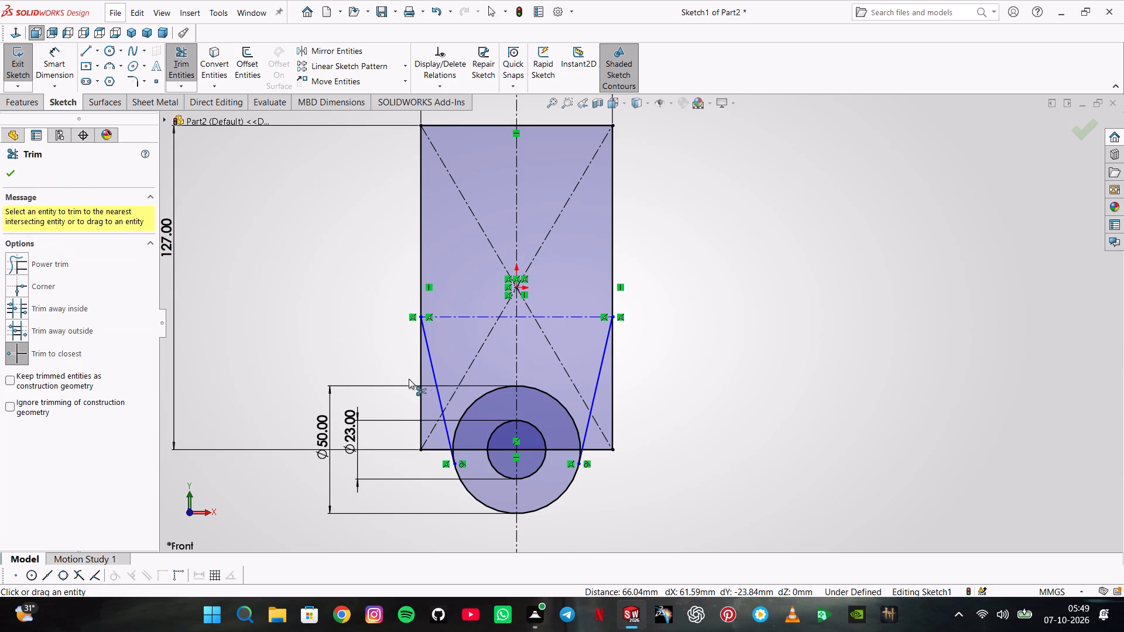
click(419, 373)
click(442, 450)
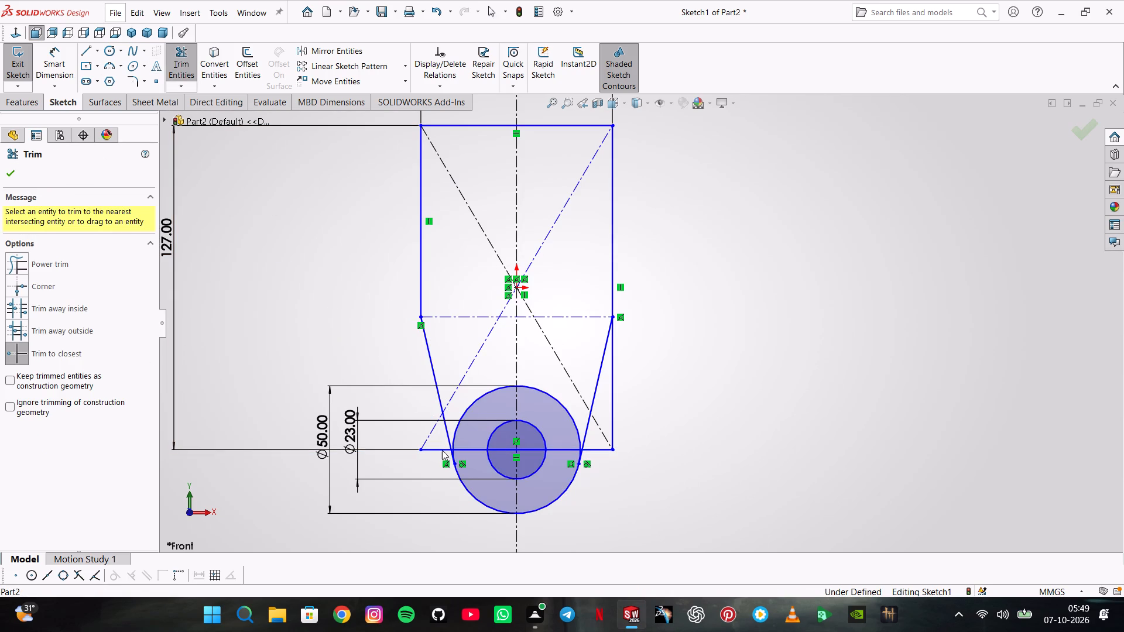
click(609, 310)
click(607, 321)
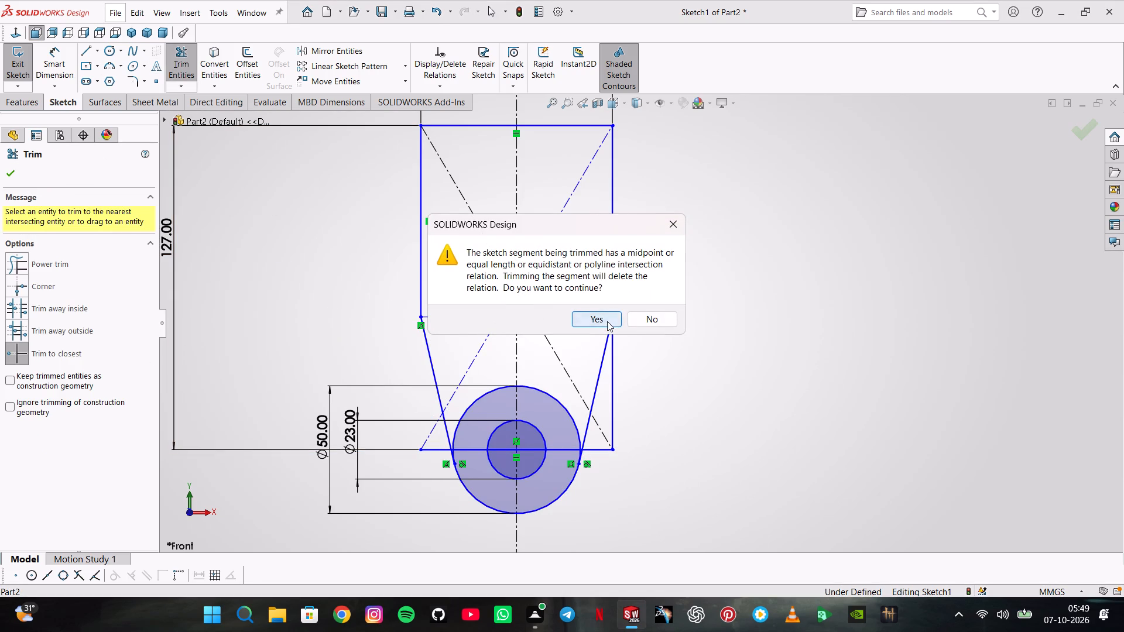
click(604, 449)
click(618, 421)
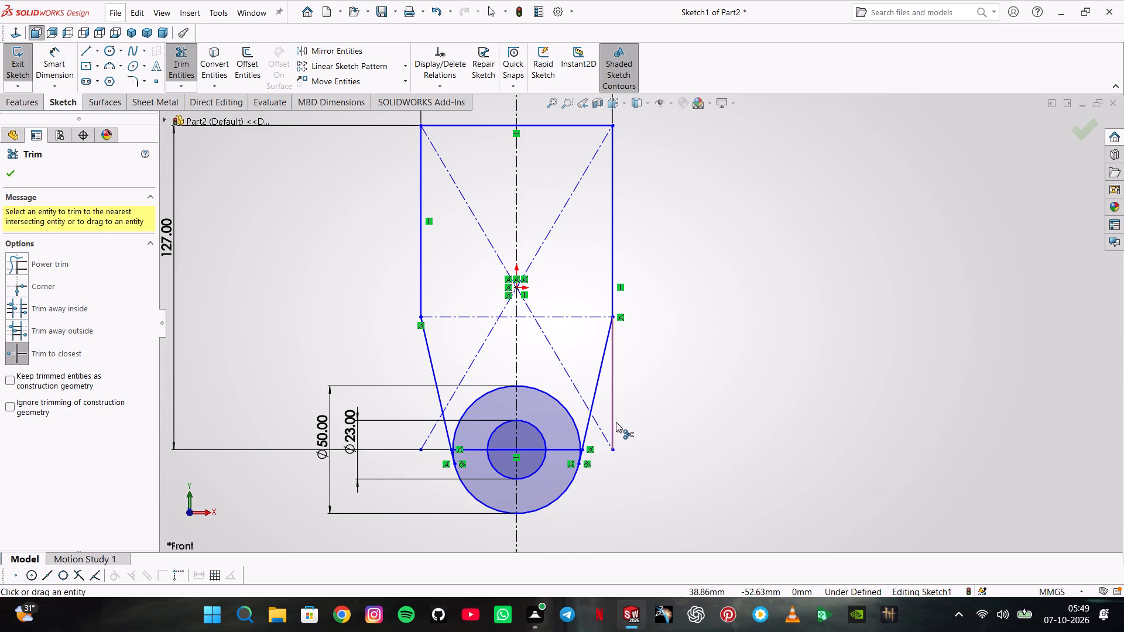
click(616, 422)
Trim away the rest of the rectangle's bottom edge across both circles, including the short remnants beside the slanted lines.
double_click(569, 446)
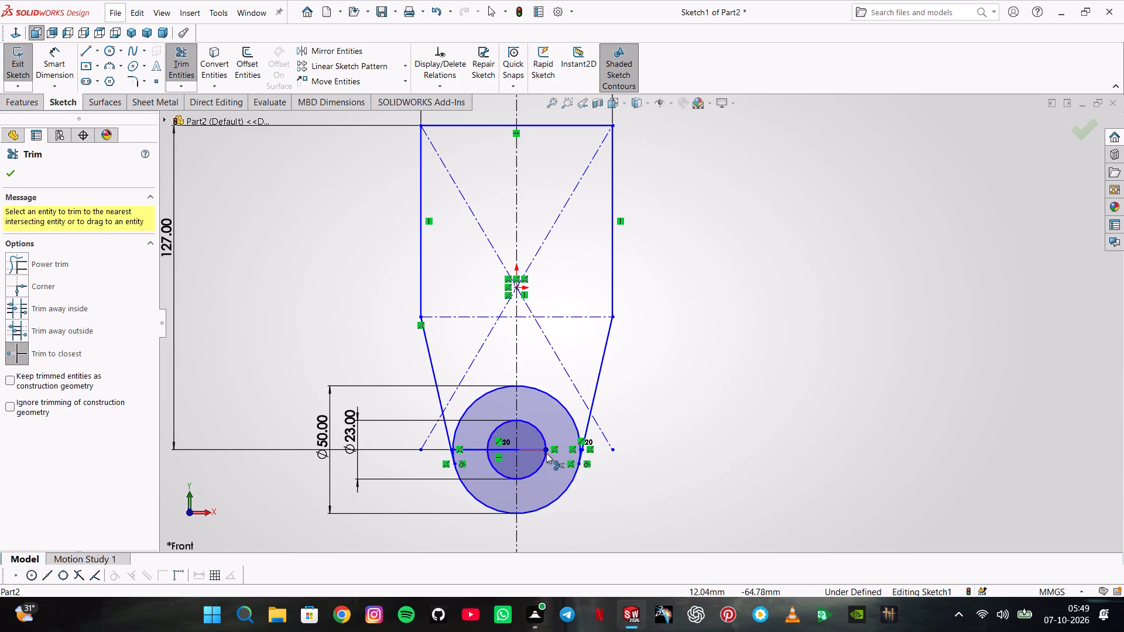
click(540, 449)
click(496, 448)
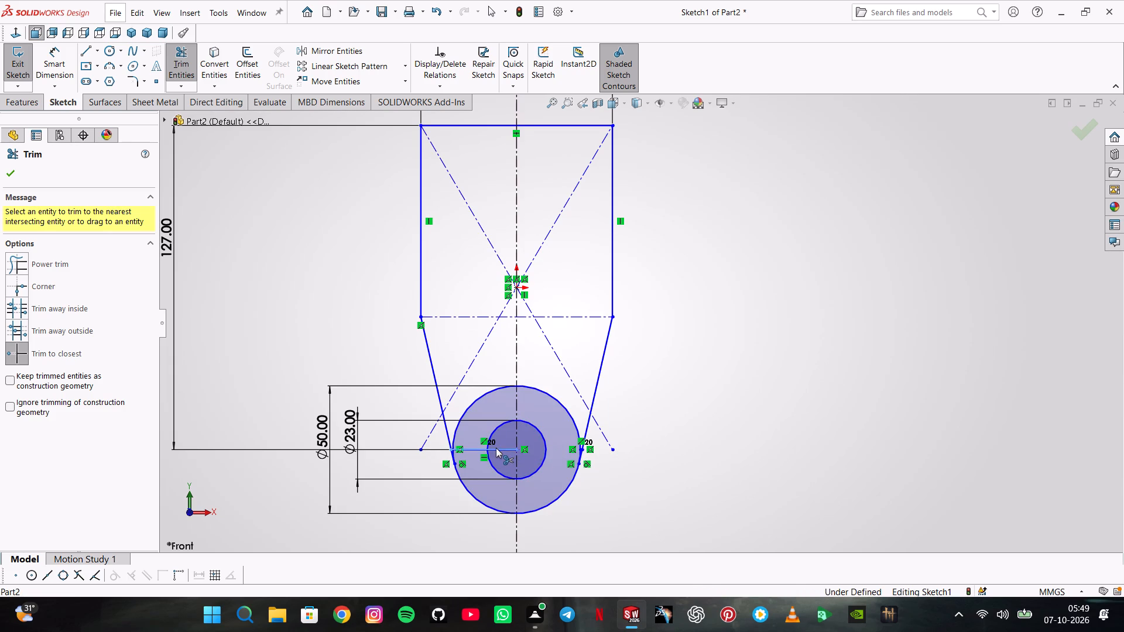
click(480, 449)
scroll(479, 449, down, 7)
scroll(482, 447, up, 1)
scroll(482, 447, down, 3)
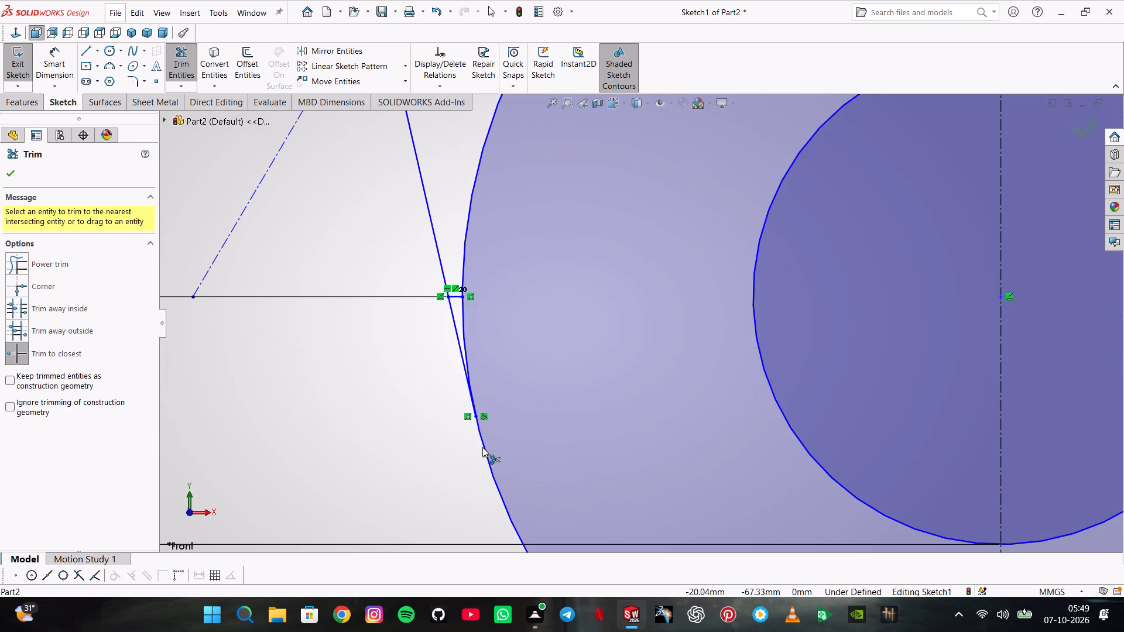
click(454, 300)
scroll(988, 295, up, 3)
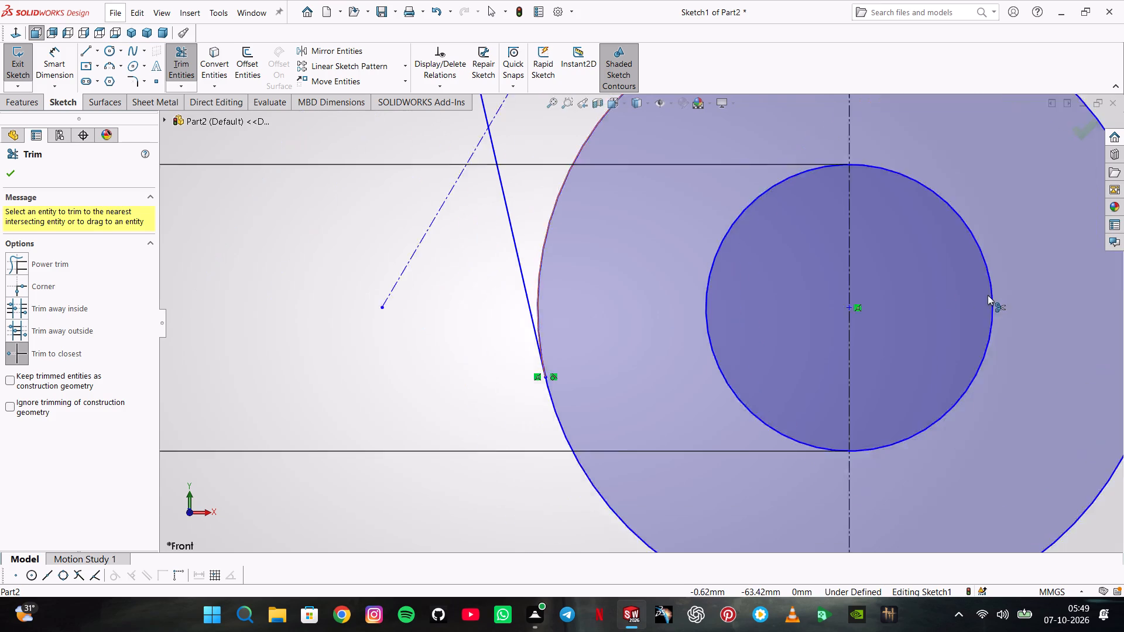
scroll(988, 295, up, 3)
scroll(1016, 314, down, 7)
click(496, 306)
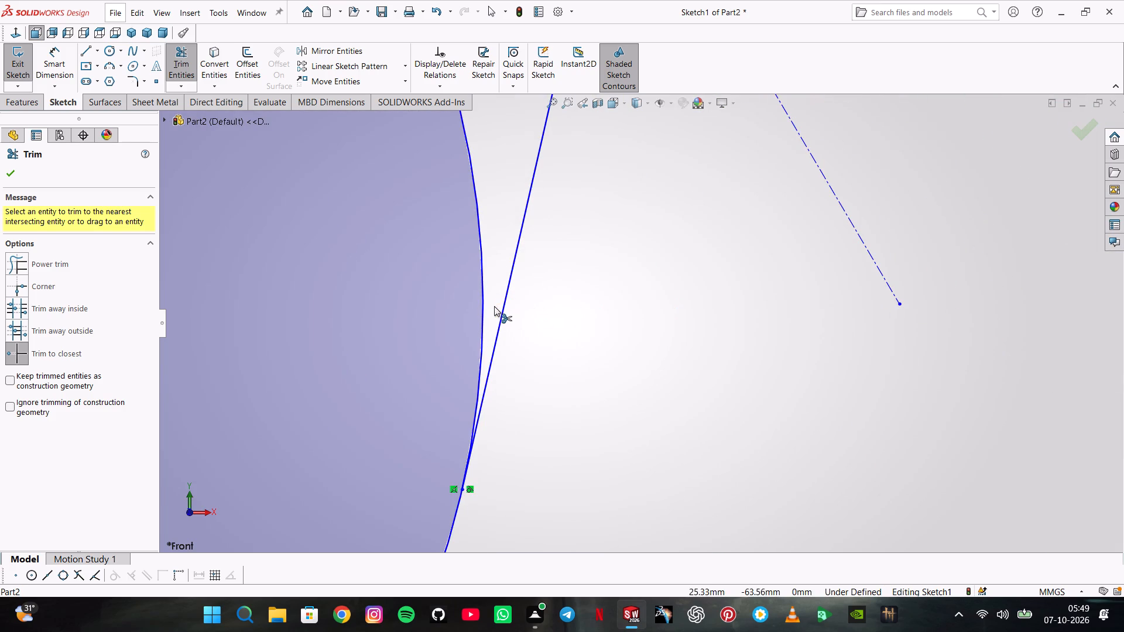
Trim the upper arc of the 50 mm circle between the slanted lines, leaving only the rounded lower end.
scroll(499, 301, up, 12)
scroll(551, 211, up, 4)
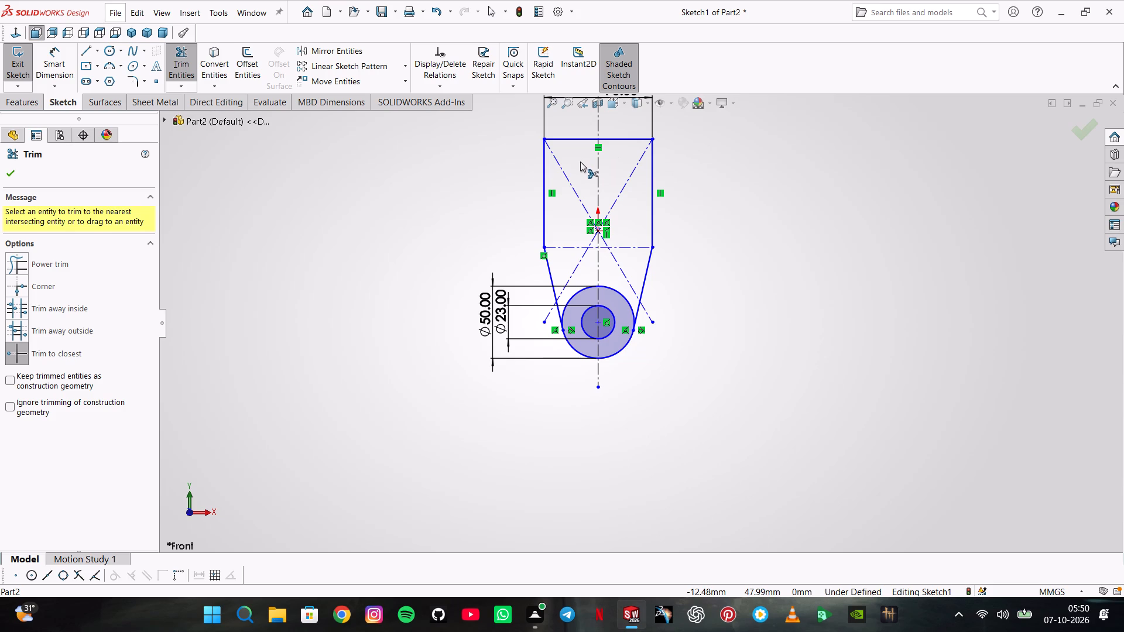
click(620, 296)
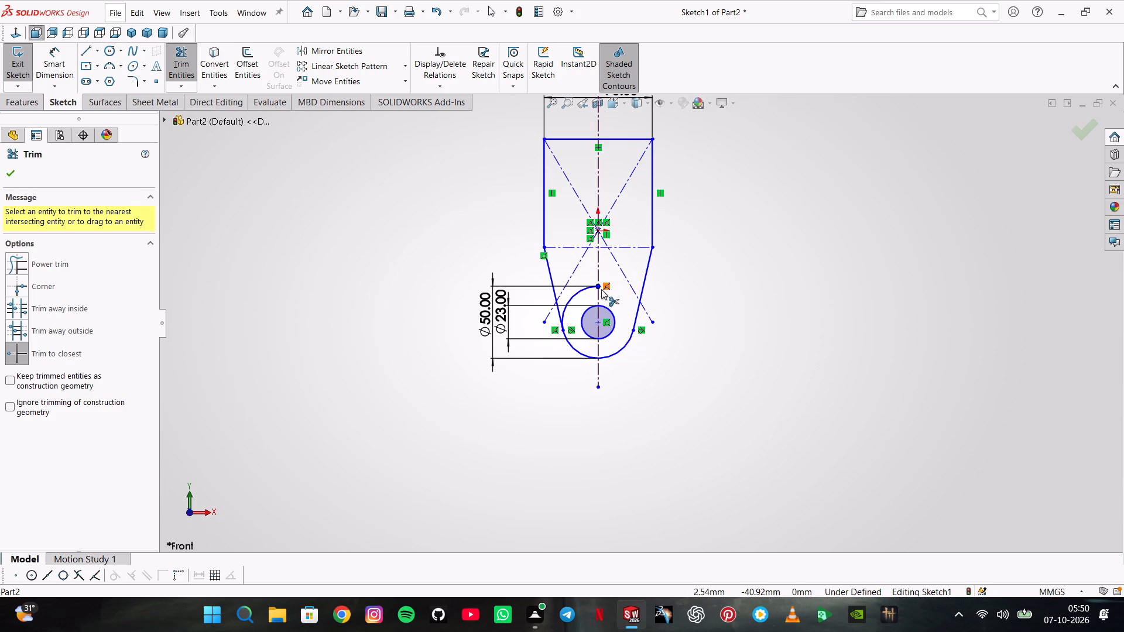
click(591, 292)
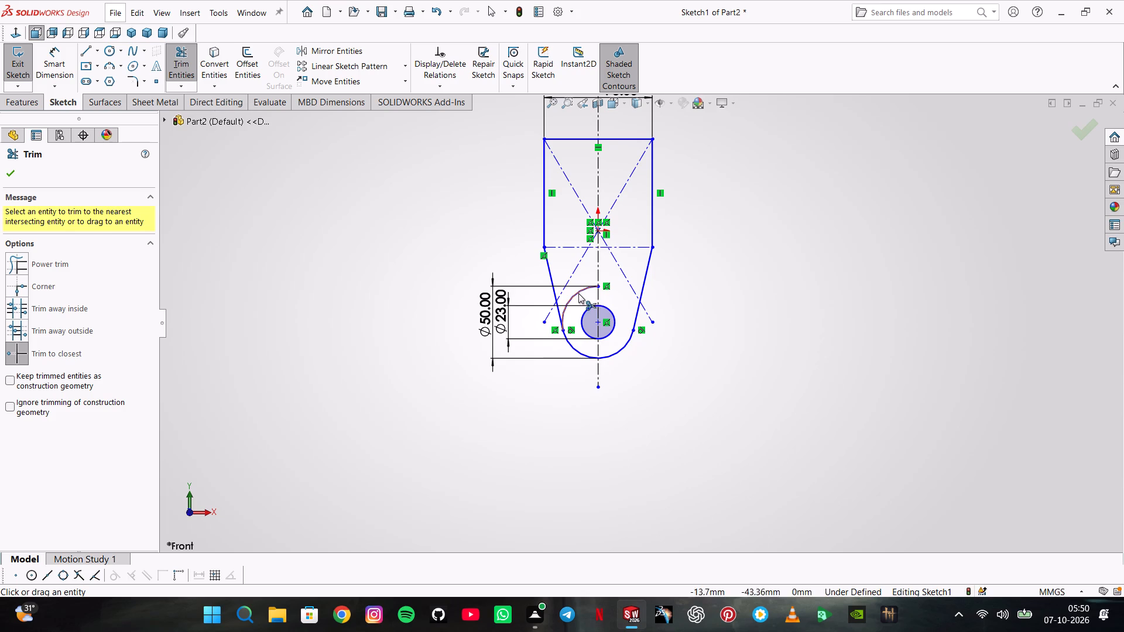
click(578, 293)
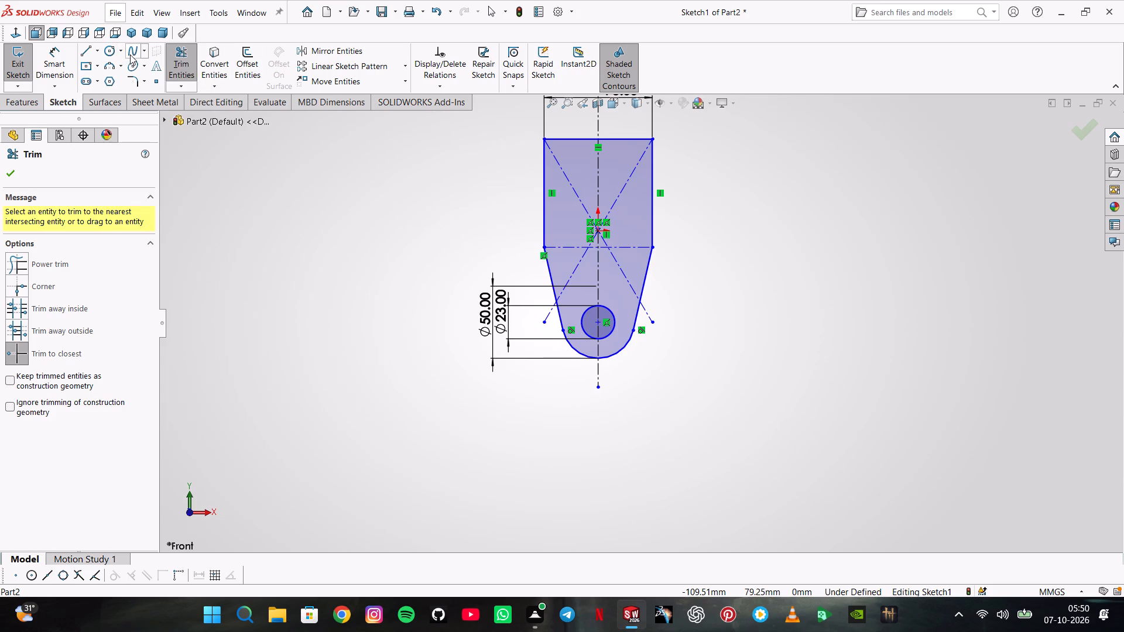
Fillet both top corners of the profile with a 13 mm sketch radius.
click(129, 78)
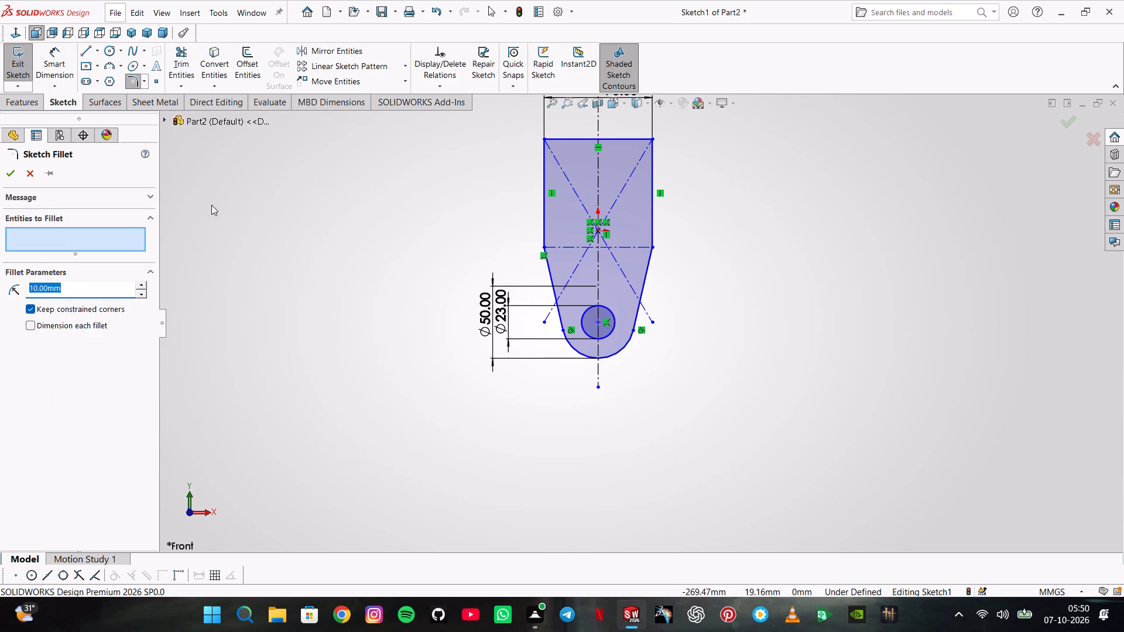
text(13)
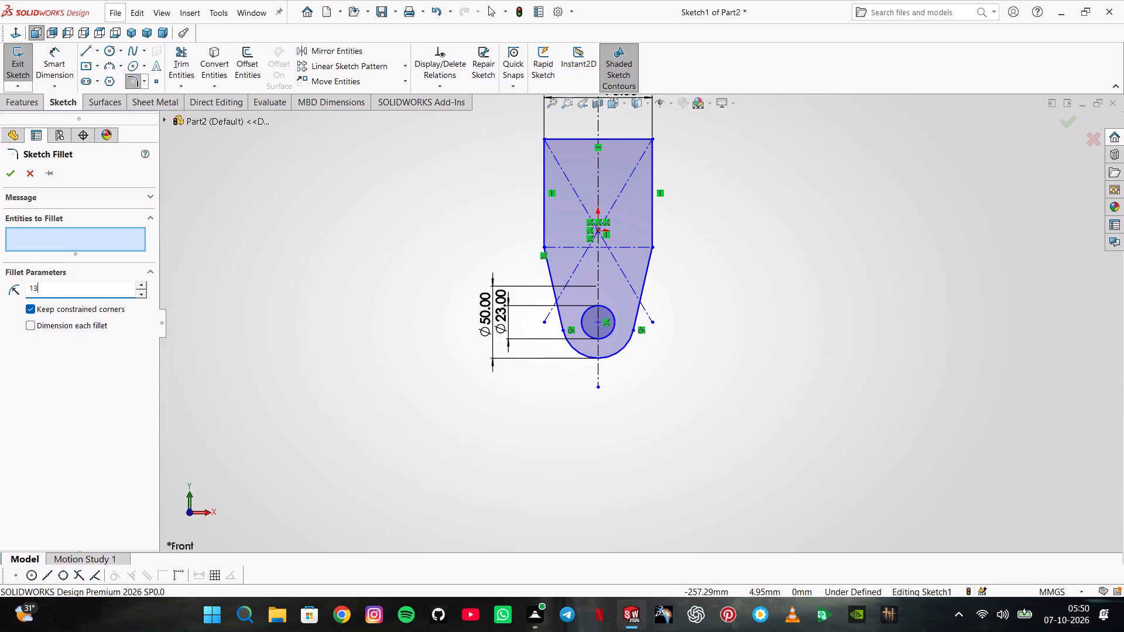
key(Return)
click(545, 142)
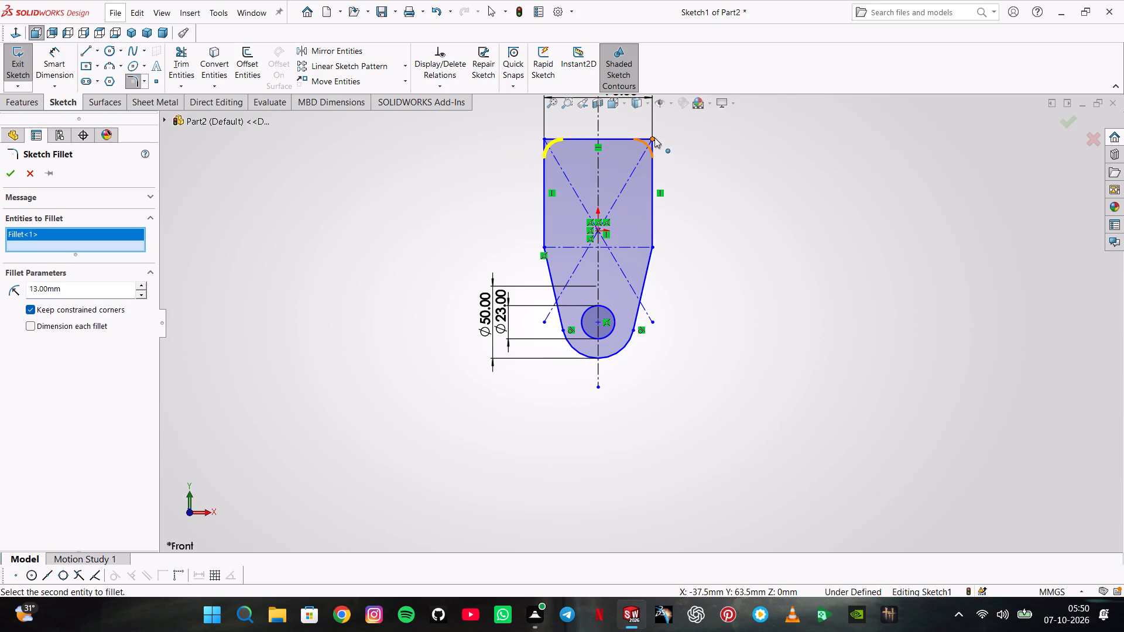
click(654, 138)
click(17, 170)
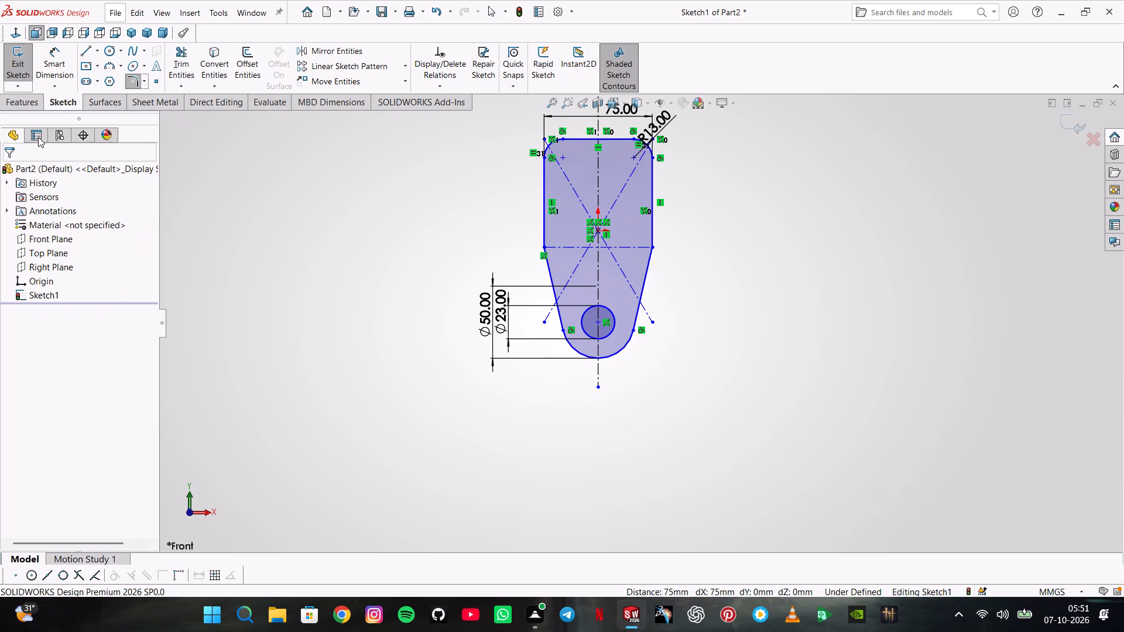
Sketch two circles of about 6 mm radius centred on the centre points of the two top corner fillets.
click(111, 48)
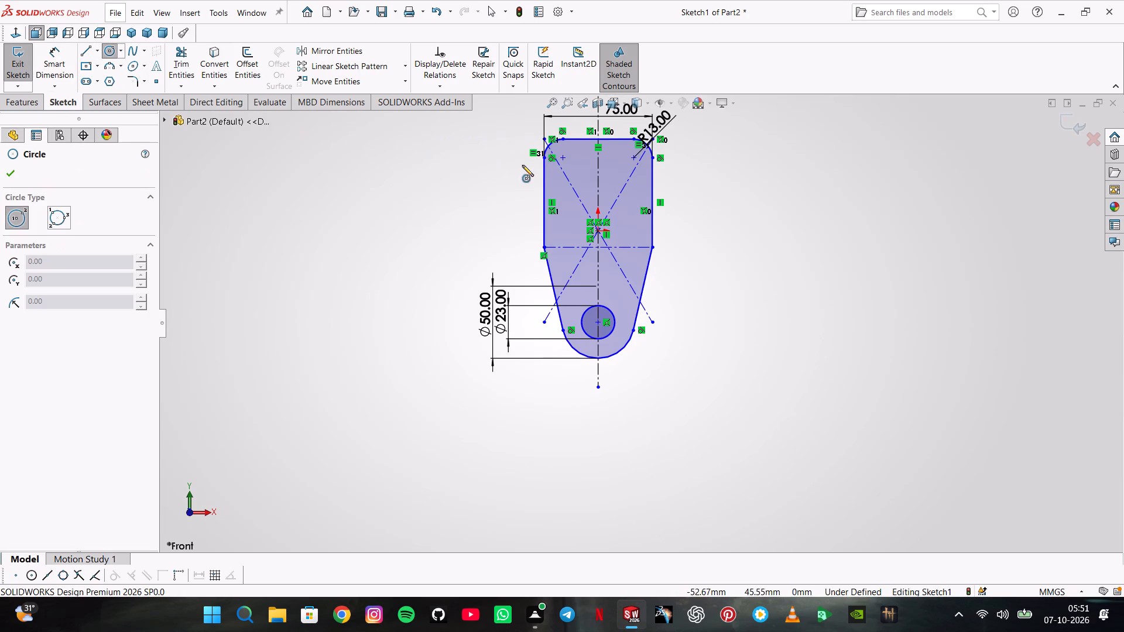
scroll(571, 153, down, 5)
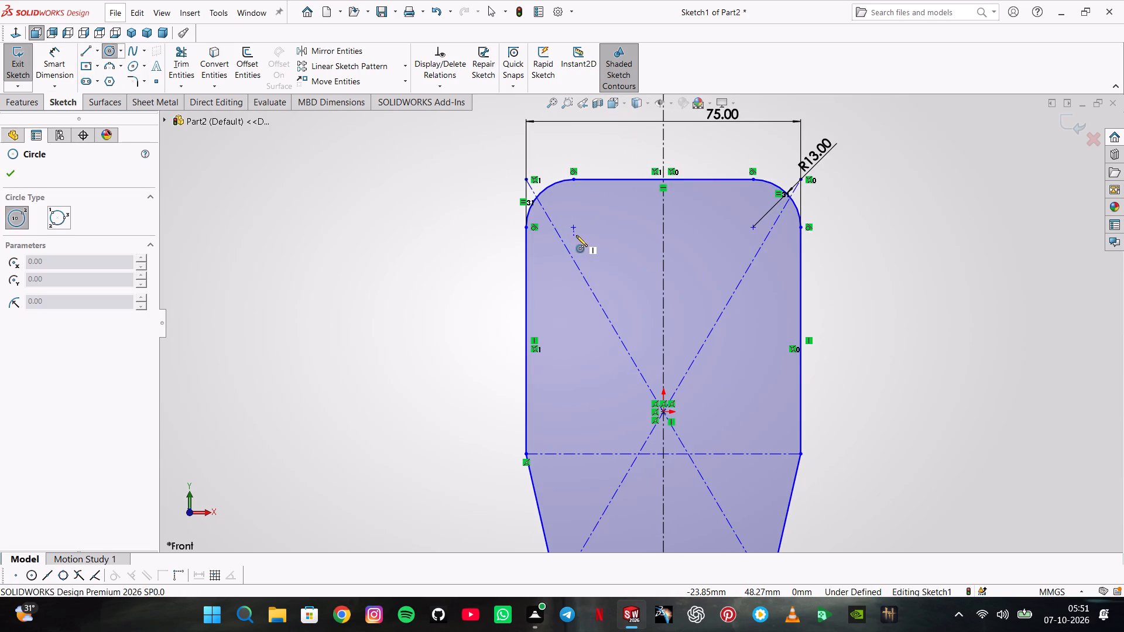
click(576, 228)
click(589, 244)
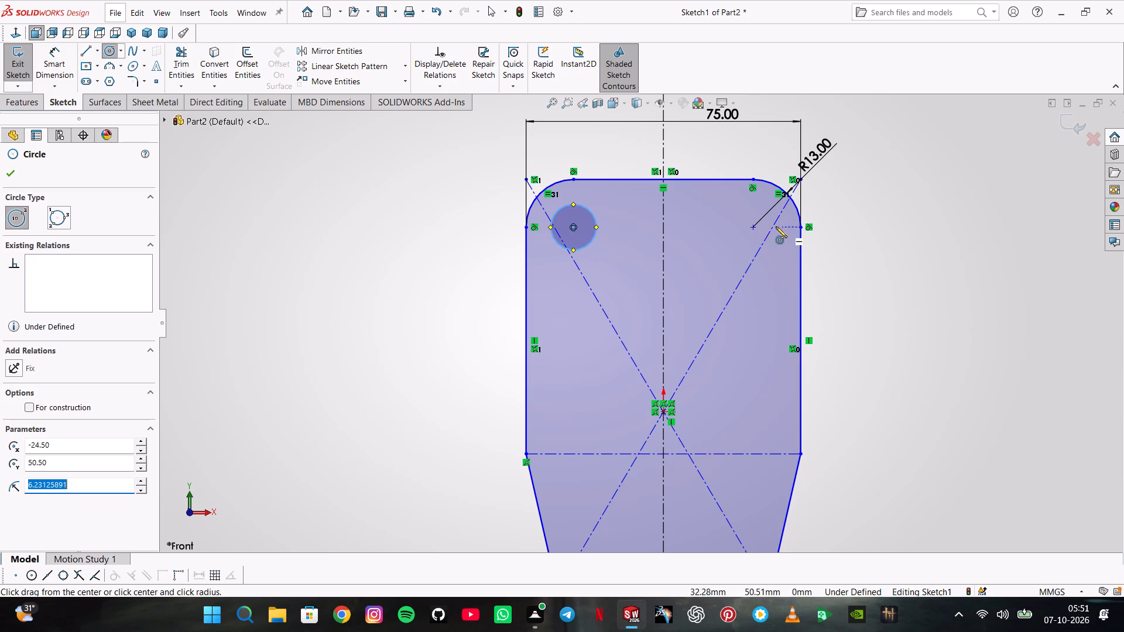
click(752, 225)
click(745, 206)
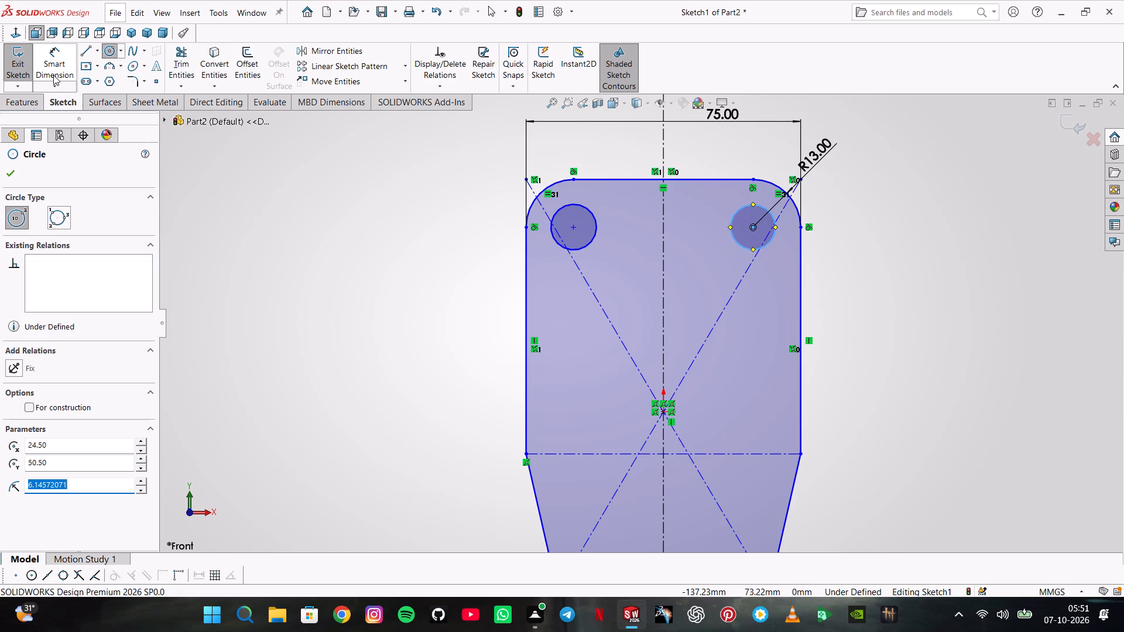
Make the two small upper circles equal in radius.
click(50, 64)
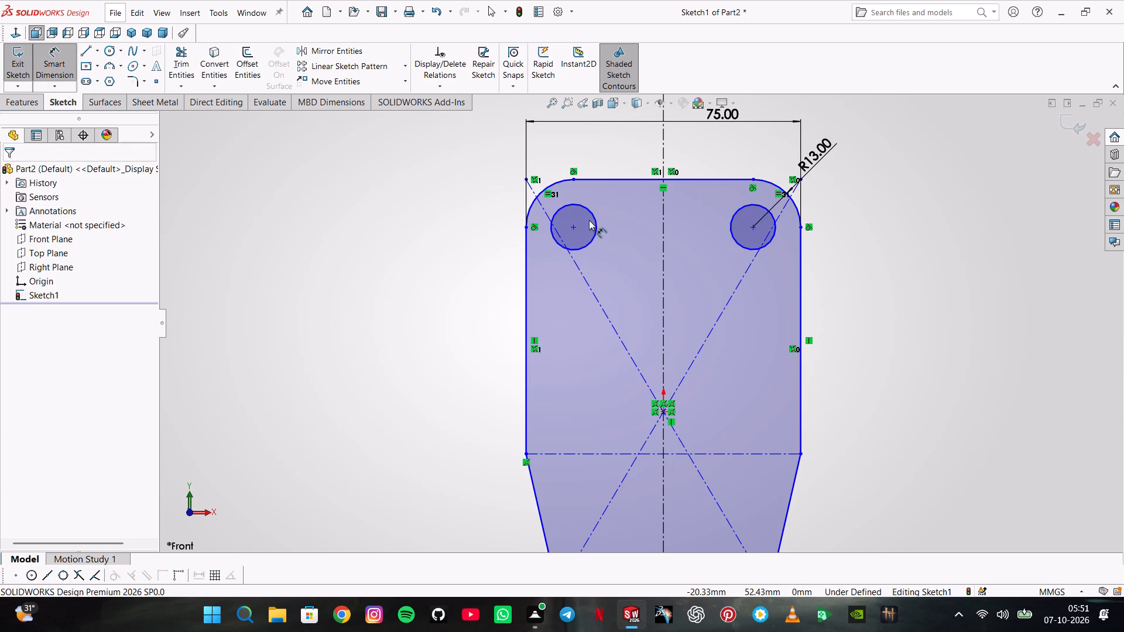
key(Escape)
click(589, 220)
ctrl+click(743, 215)
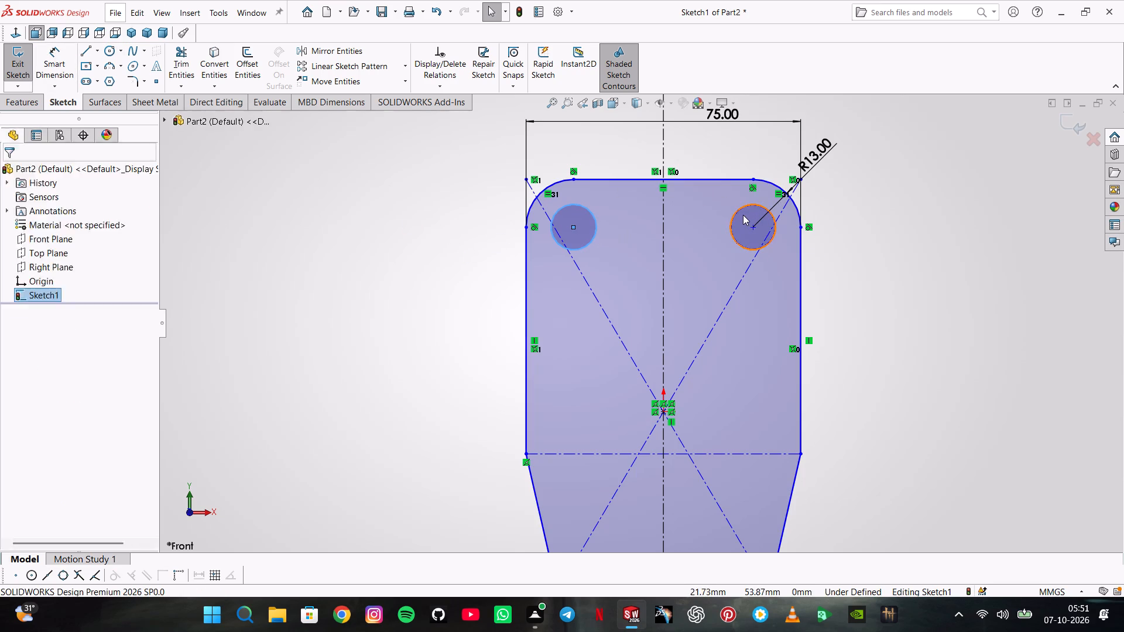
click(837, 156)
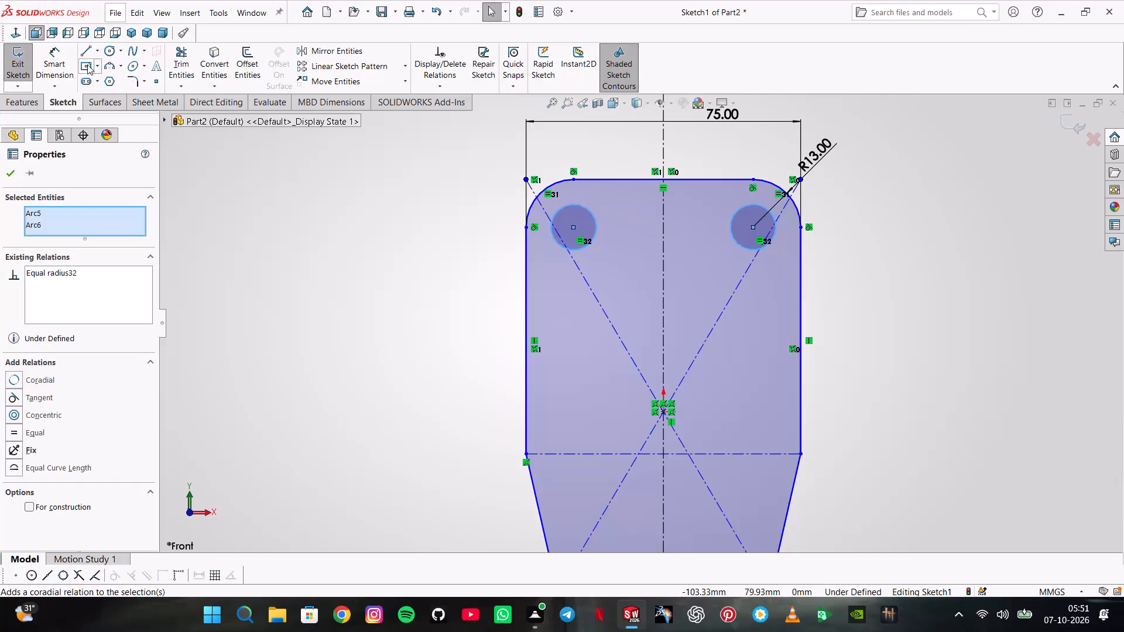
Dimension the upper-left hole circle of the plate profile to a 10 mm diameter.
click(71, 65)
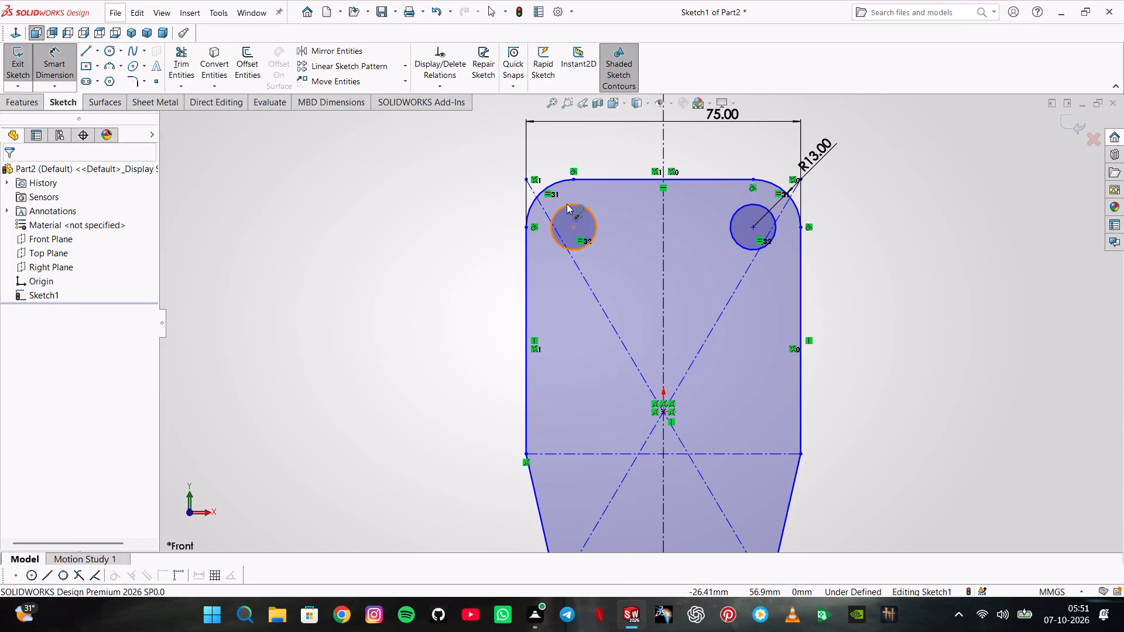
click(567, 204)
click(444, 214)
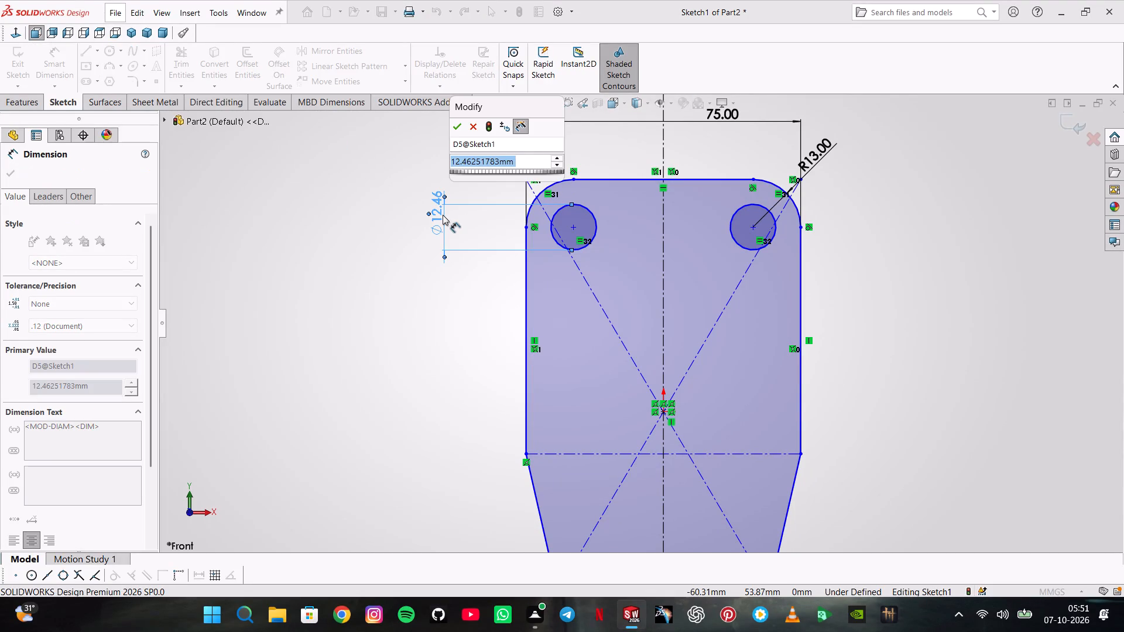
text(10)
key(Return)
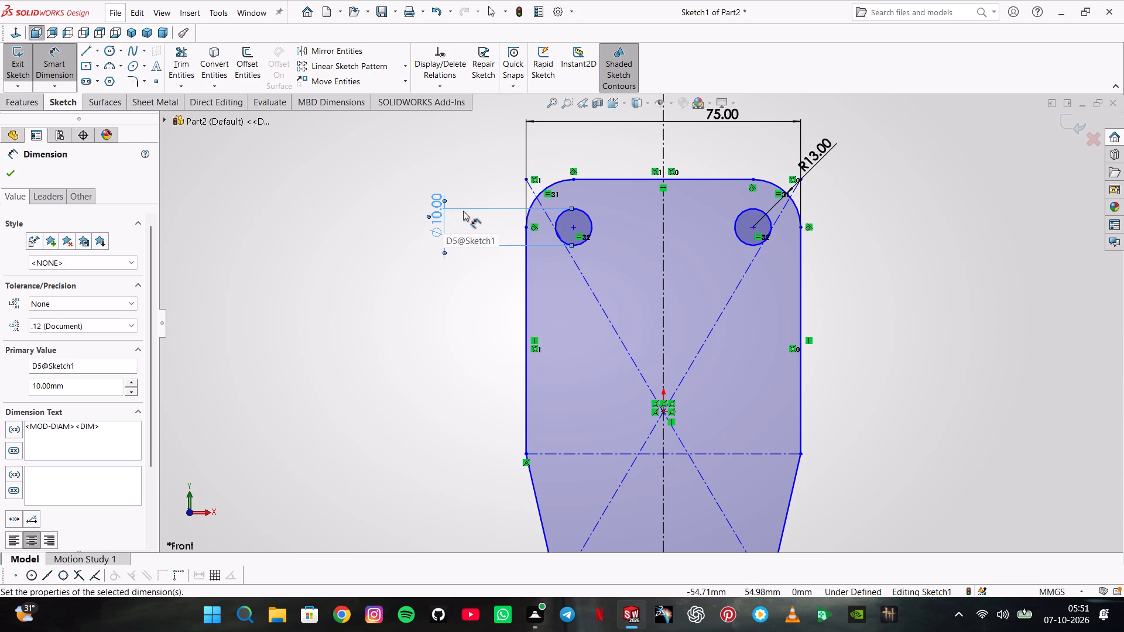
Sketch a horizontal centerpoint straight slot about 59 mm between arc centres and 5 mm wide, centred on the vertical centreline above the origin.
scroll(786, 390, up, 2)
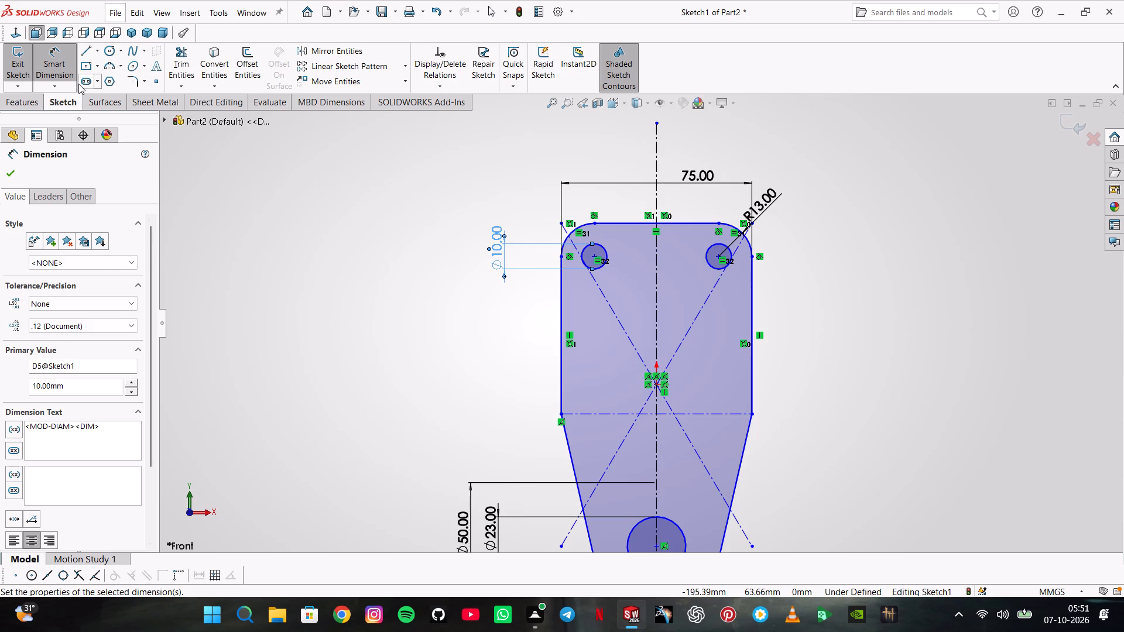
click(99, 81)
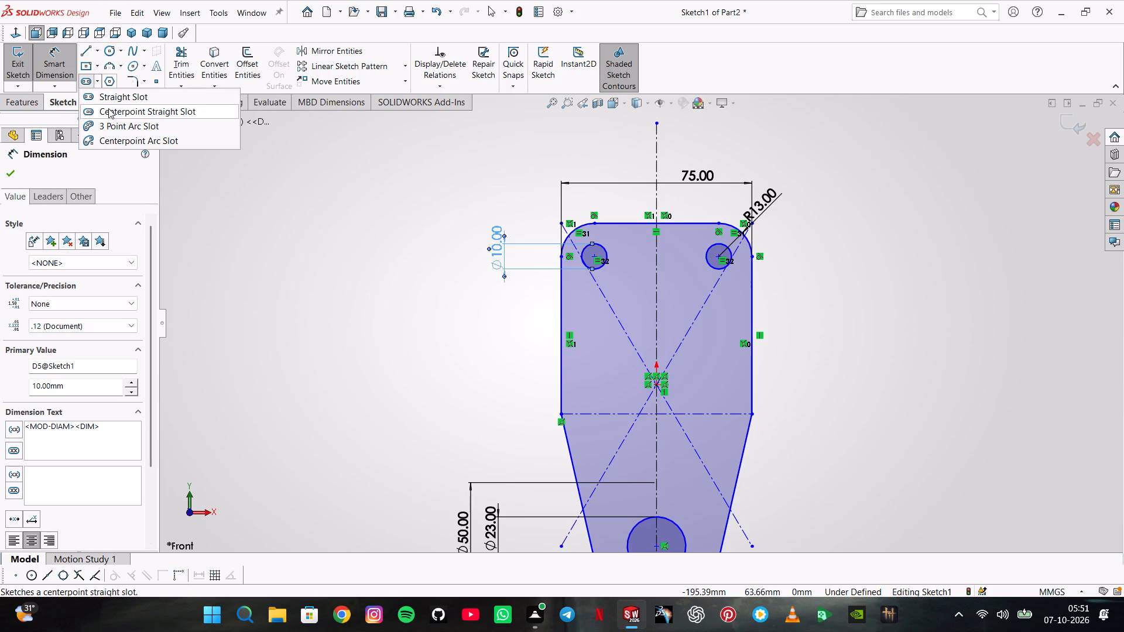
click(109, 109)
click(655, 351)
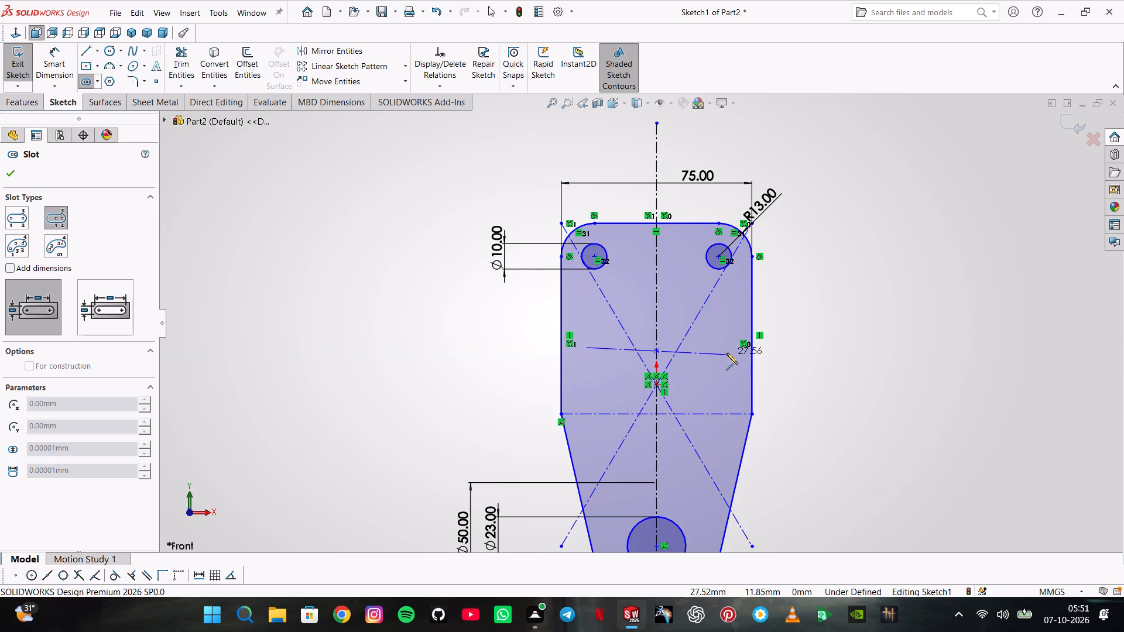
scroll(727, 348, down, 6)
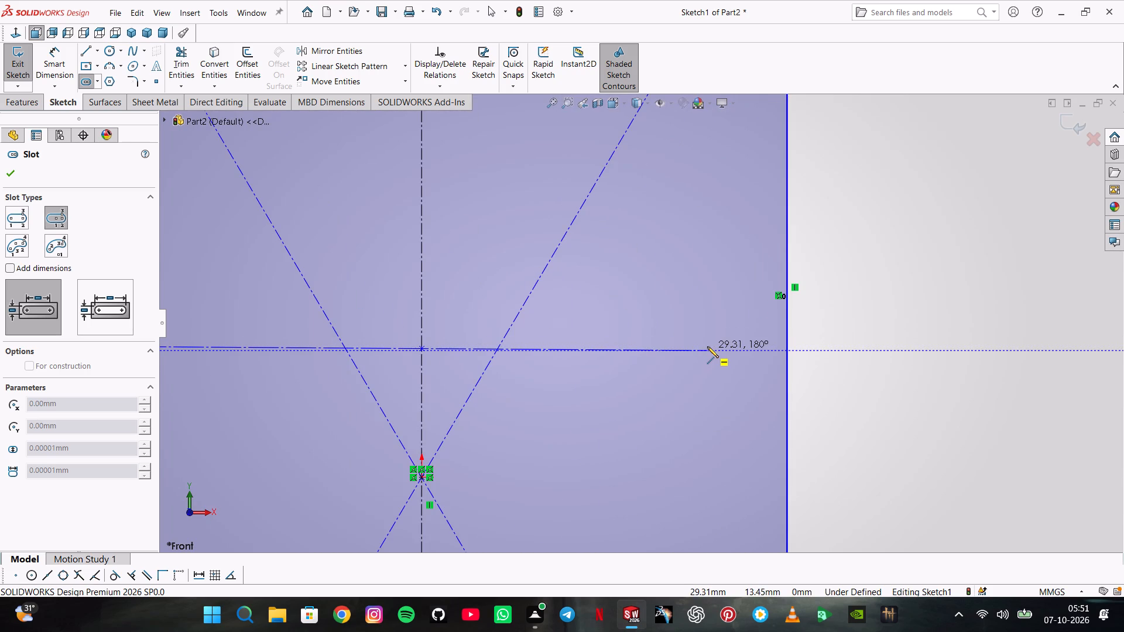
click(707, 346)
click(705, 374)
scroll(690, 345, up, 3)
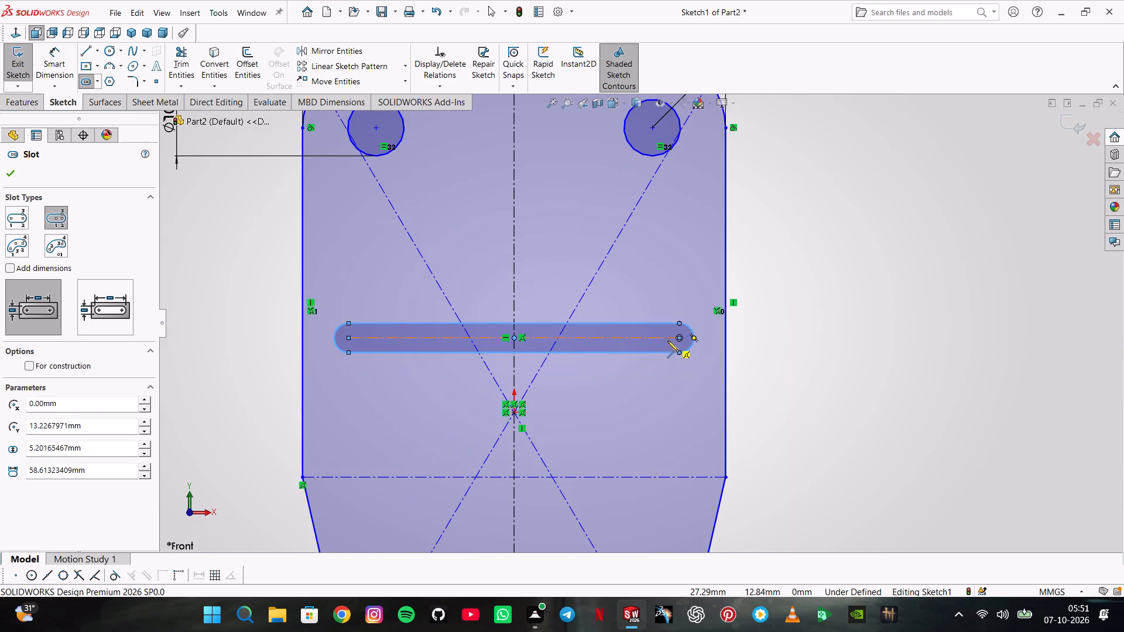
key(Escape)
click(659, 341)
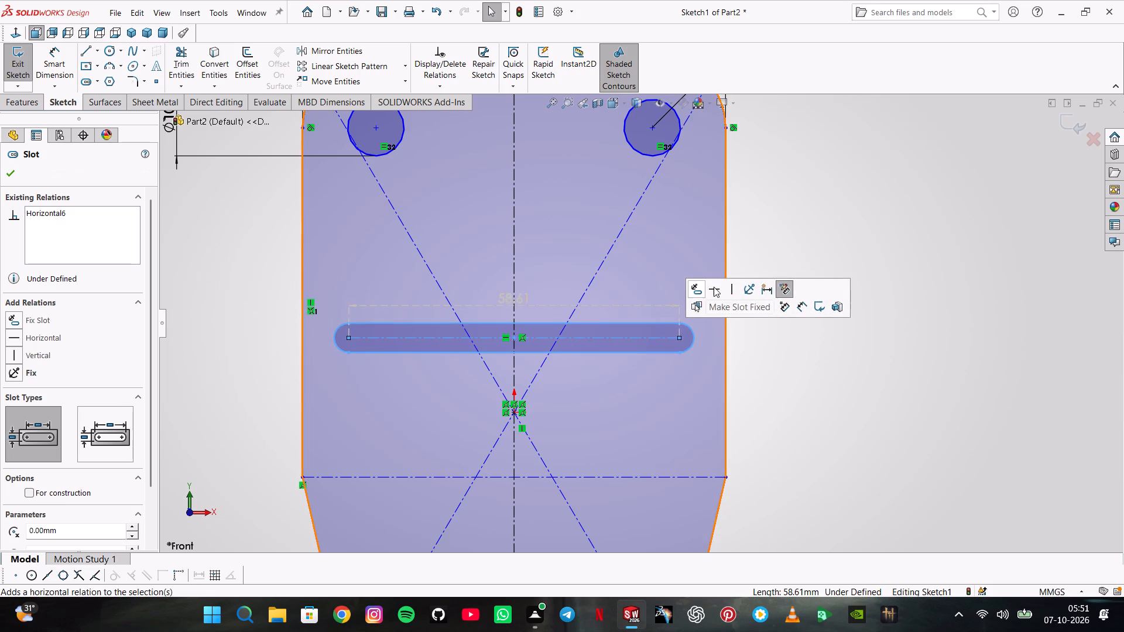
click(717, 287)
key(Escape)
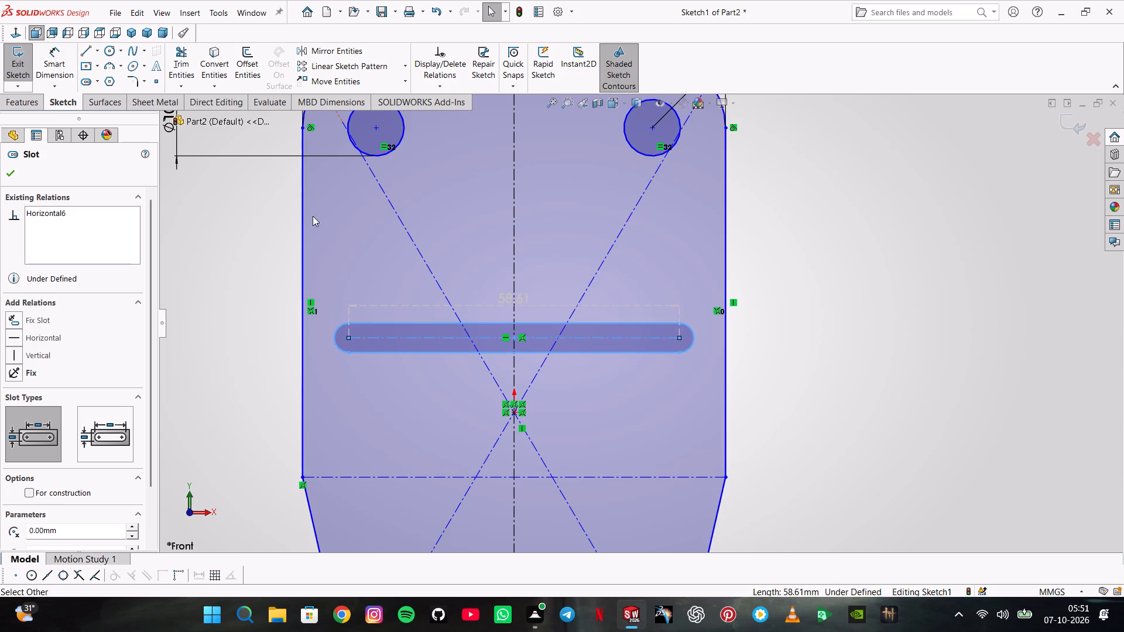
Dimension the slot's rounded end to a 6 mm radius.
click(57, 58)
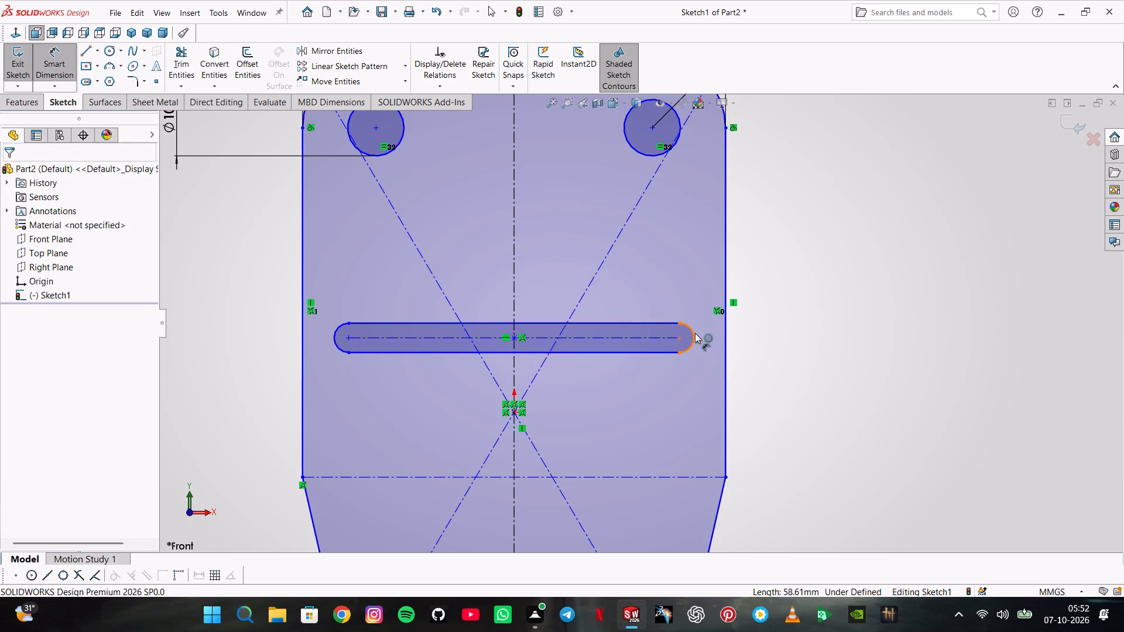
click(695, 333)
click(802, 328)
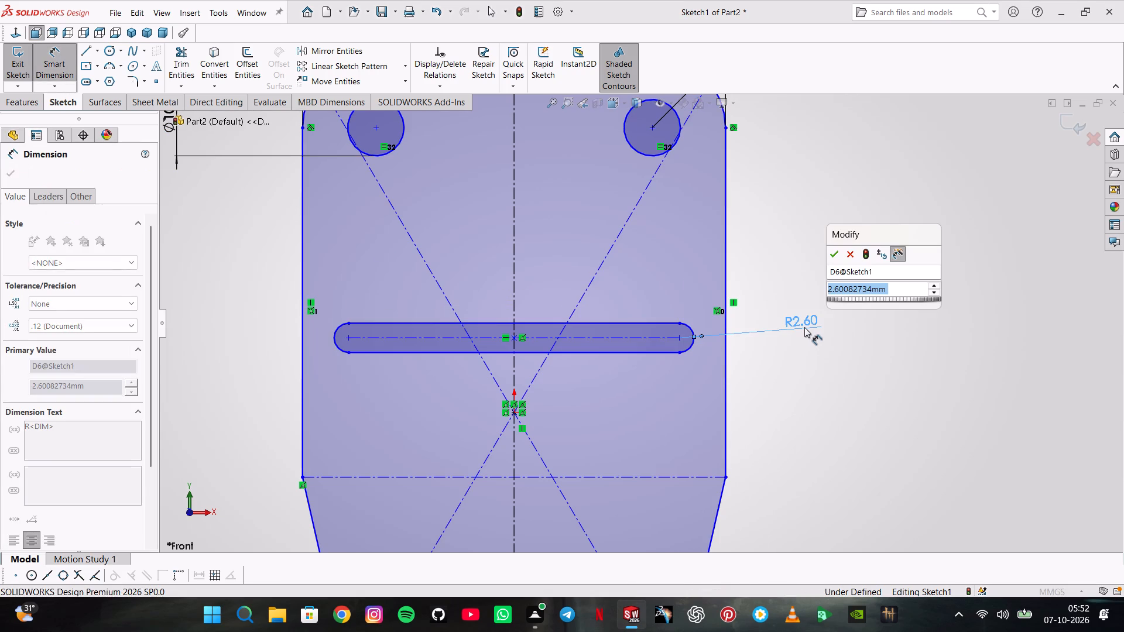
key(6)
key(Return)
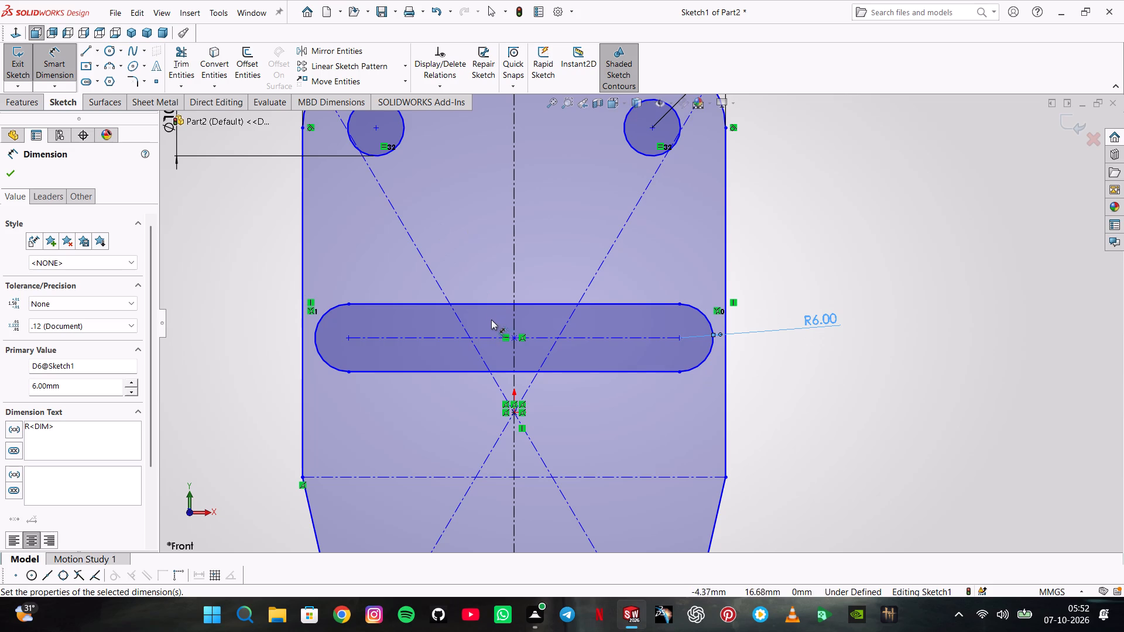
Dimension the slot's centre-to-centre length to 35 mm, placing the dimension above the plate's top edge.
click(494, 337)
scroll(492, 305, up, 5)
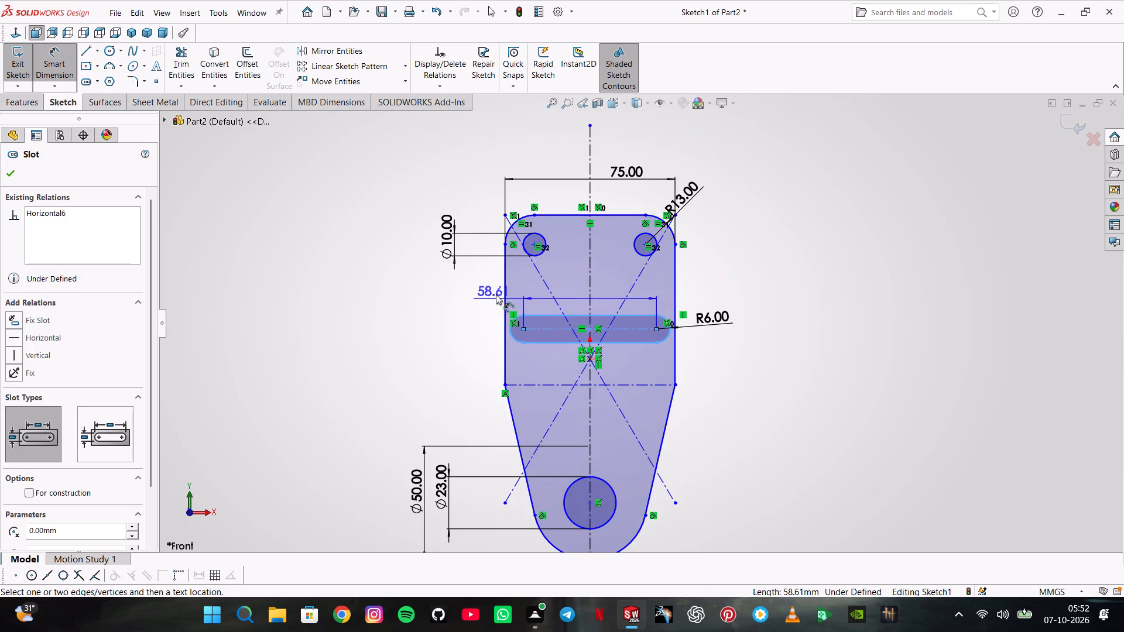
click(581, 193)
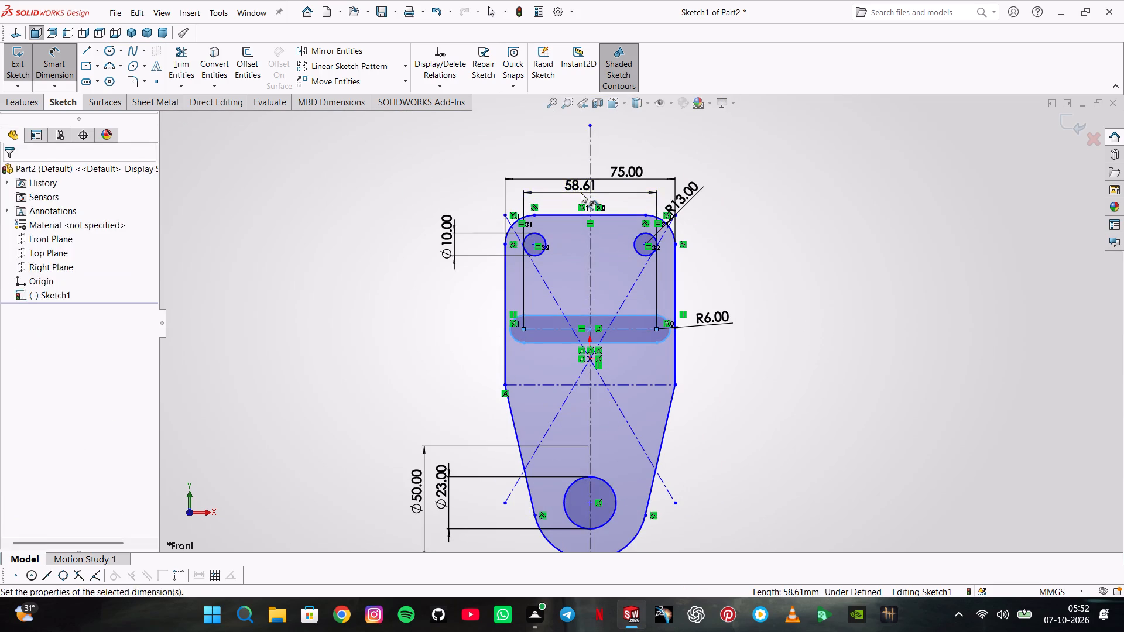
text(35)
key(Return)
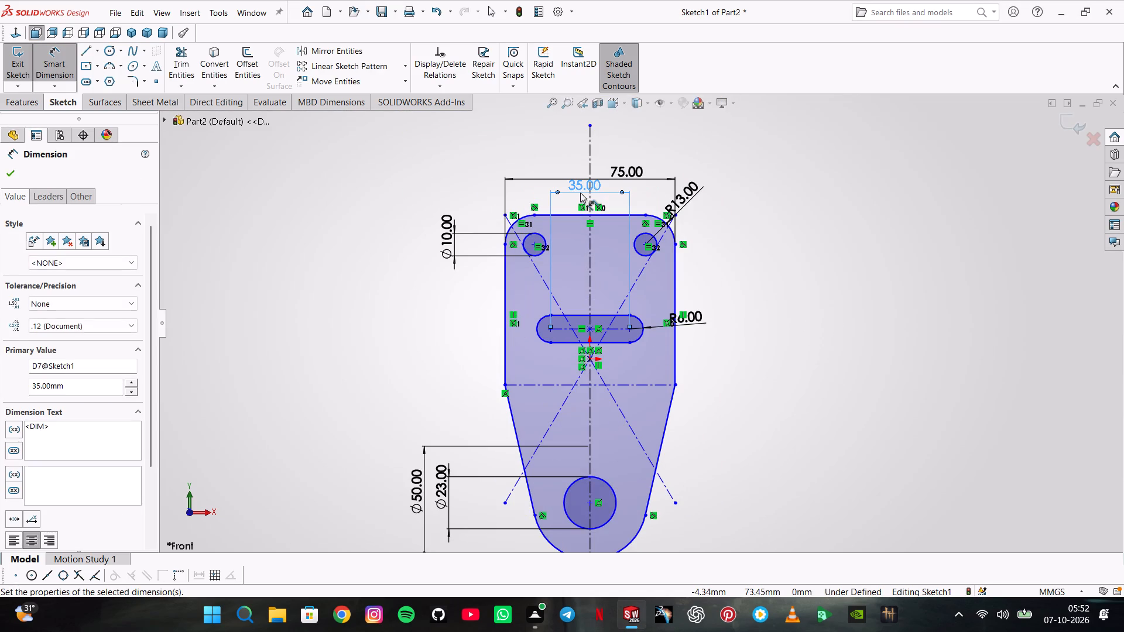
Extrude the plate region around the holes and slot as a 10 mm blind boss.
click(6, 106)
click(60, 63)
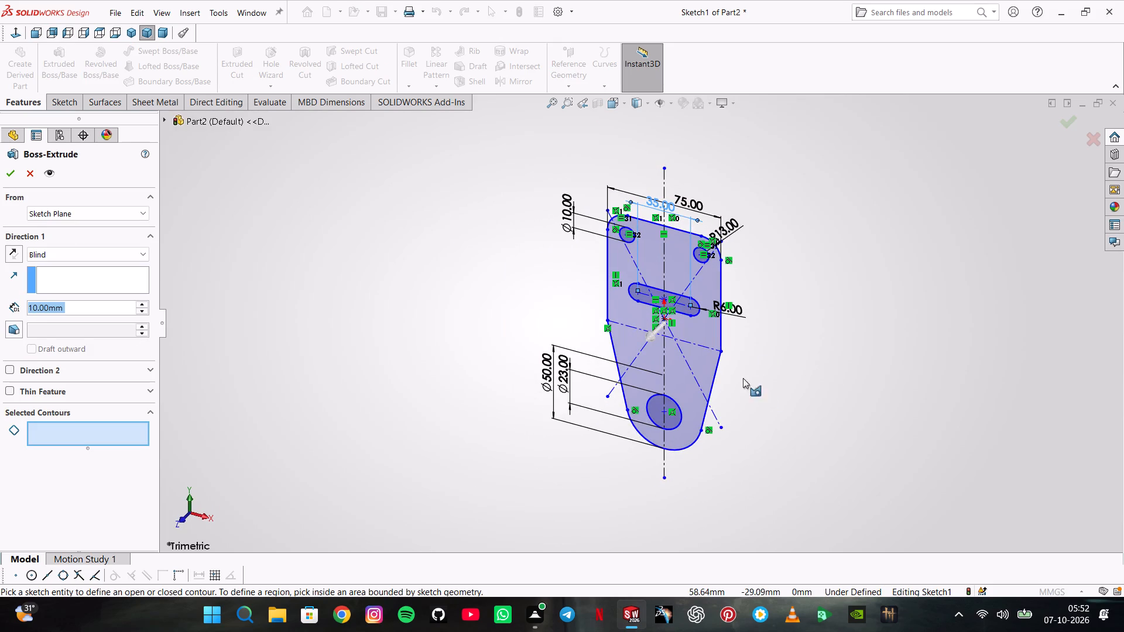
click(705, 334)
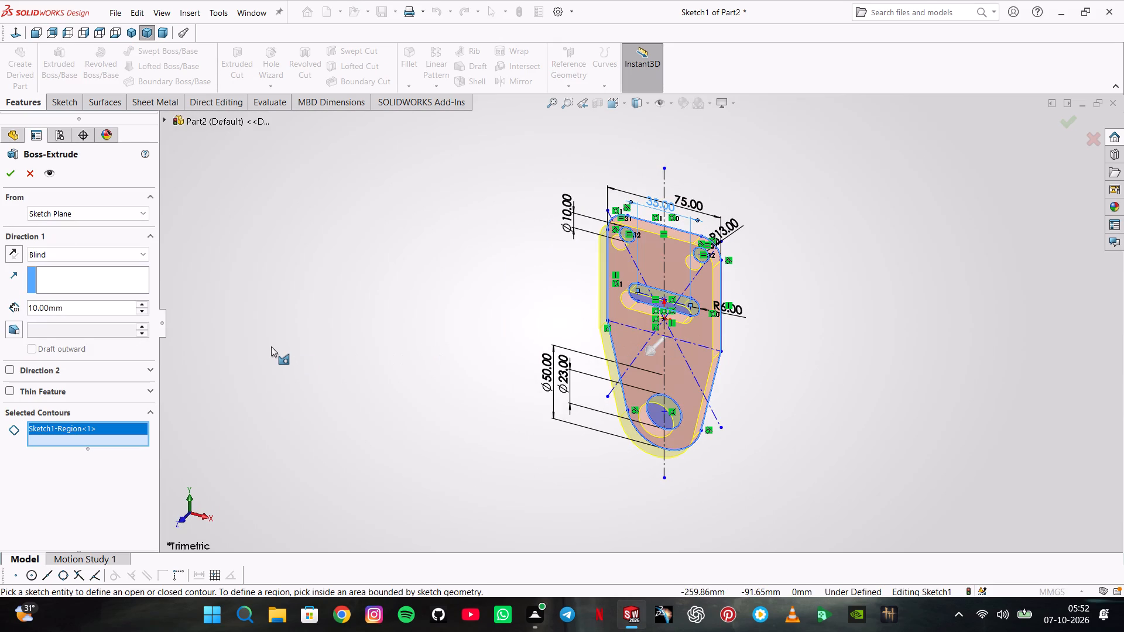
text(37)
key(Return)
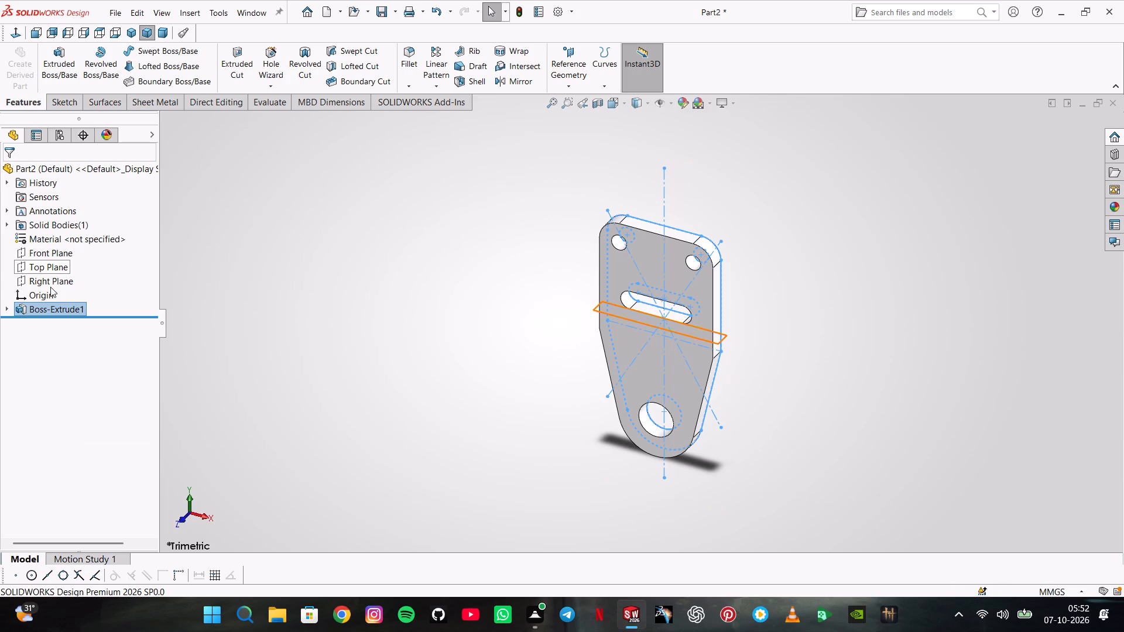
Edit the plate's boss extrusion and set its depth to 37 mm.
right_click(80, 308)
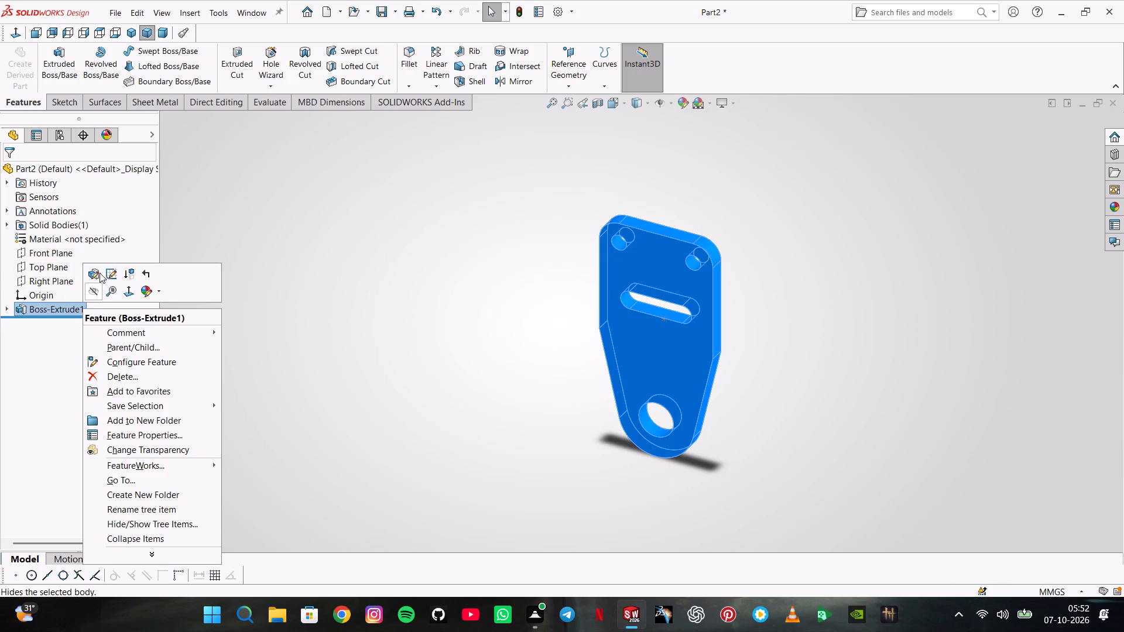
click(96, 266)
text(37)
key(Return)
key(Return)
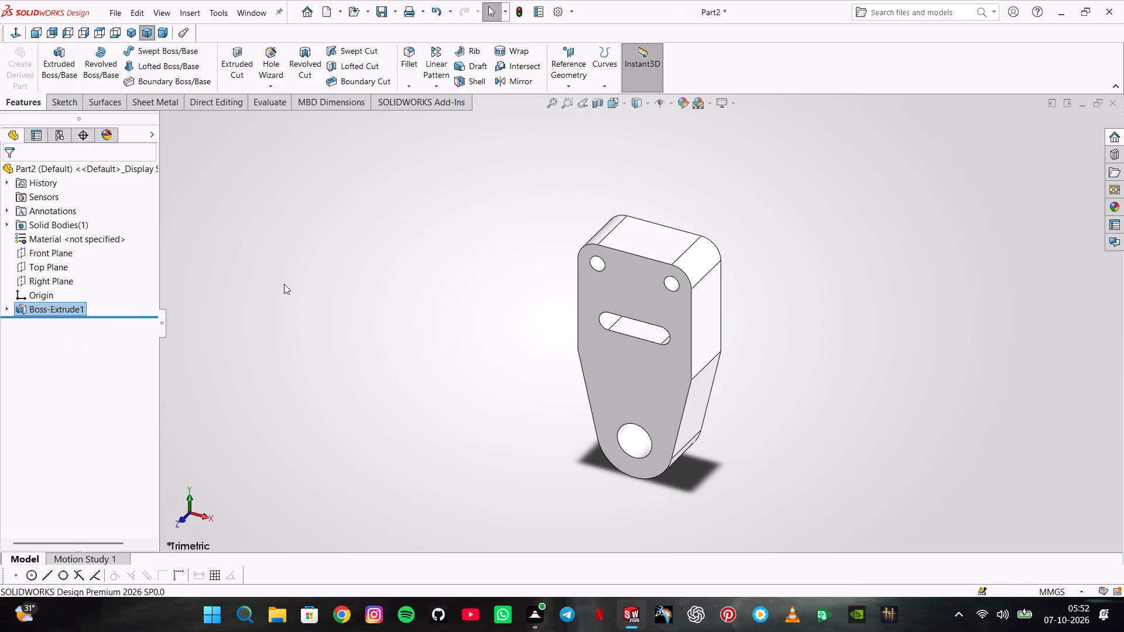
Start a sketch on the Right Plane and draw a center rectangle about 37 by 46 mm spanning the body's full thickness.
click(29, 277)
click(37, 261)
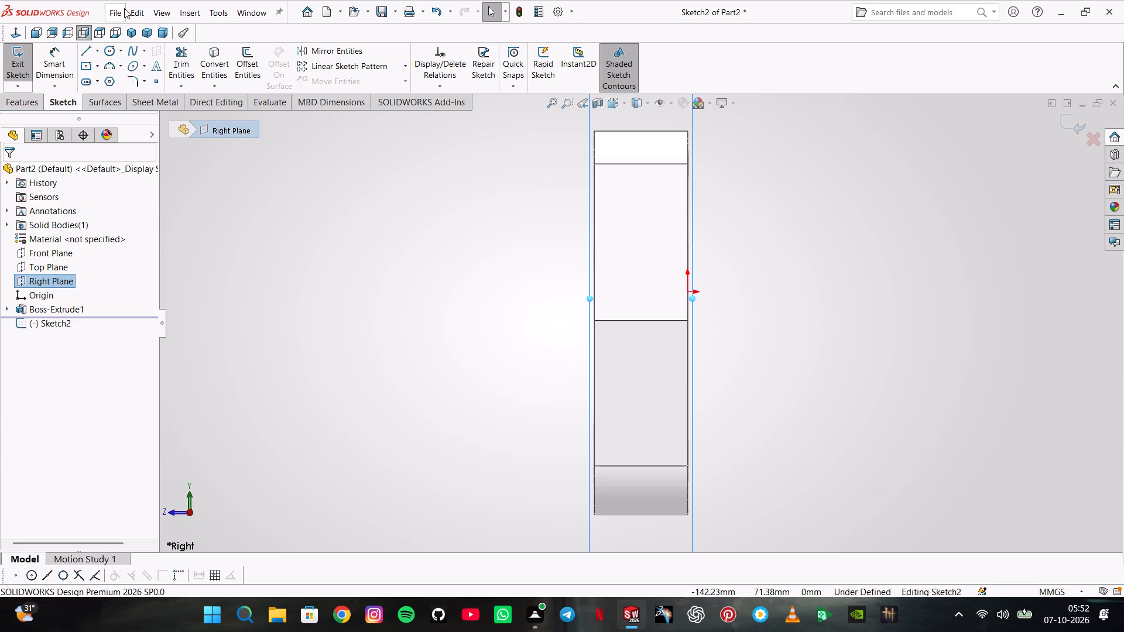
click(89, 64)
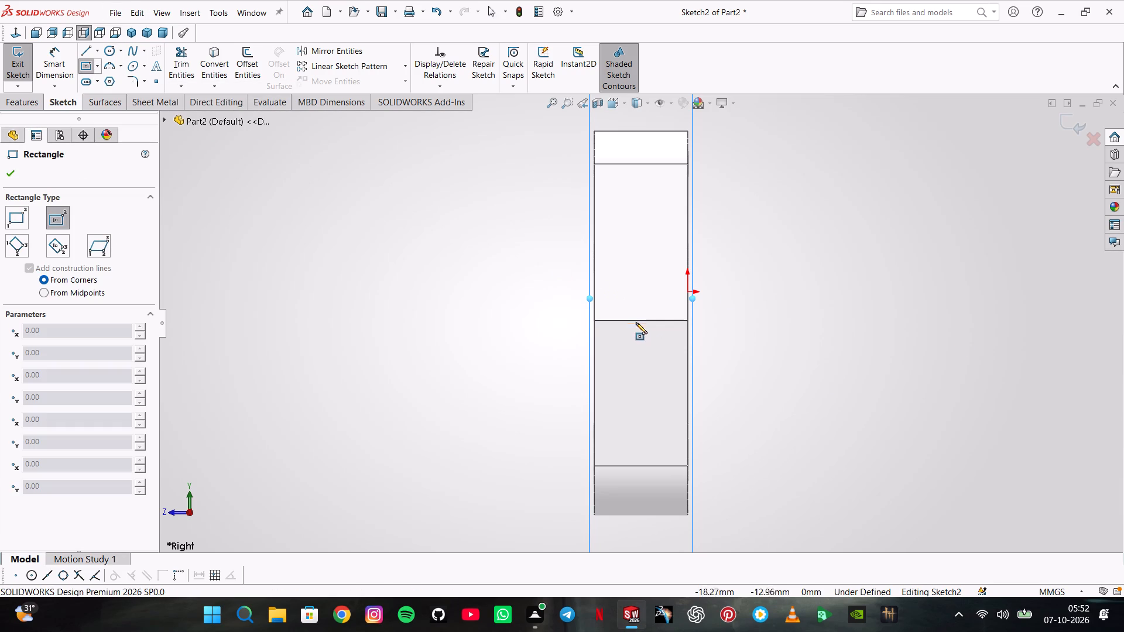
click(639, 282)
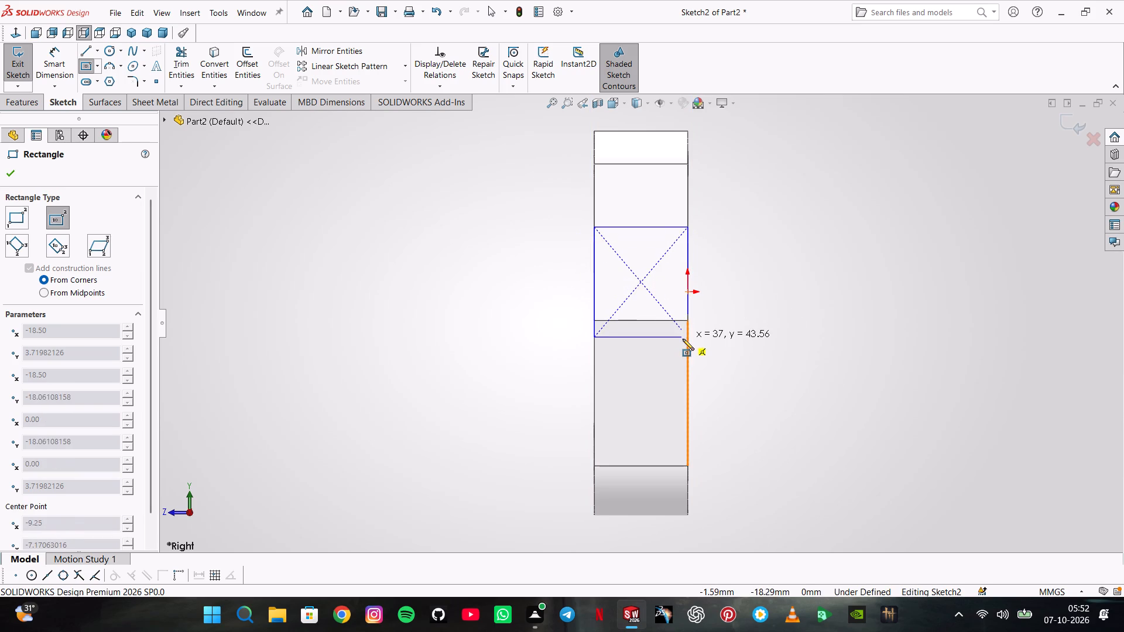
click(686, 340)
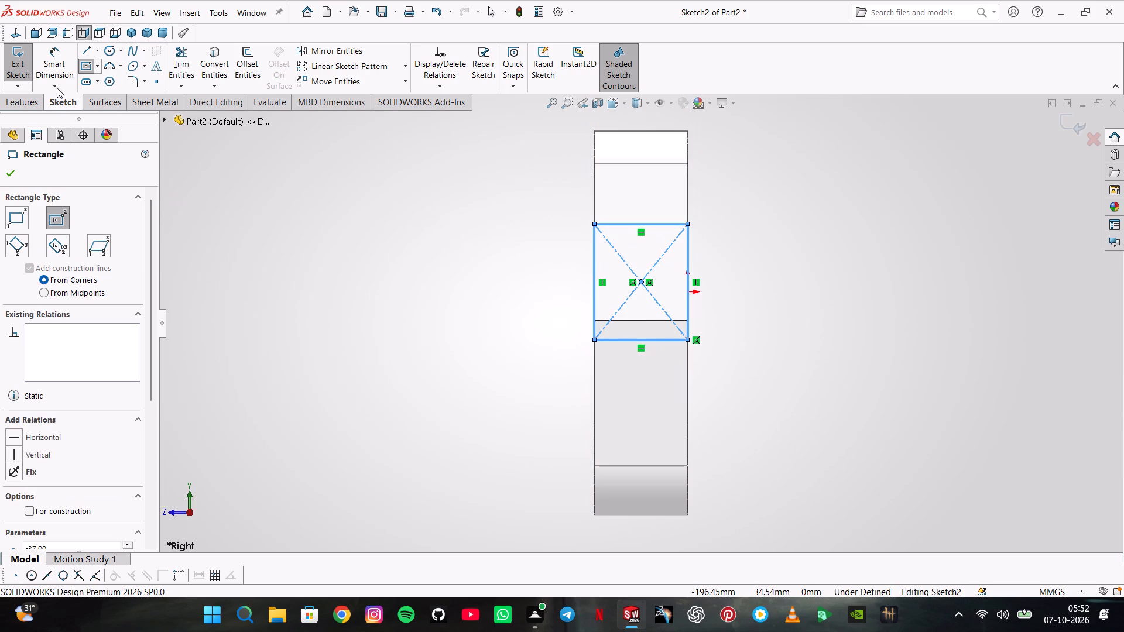
Dimension the rectangle's height between its top and bottom lines to 42 mm.
click(59, 67)
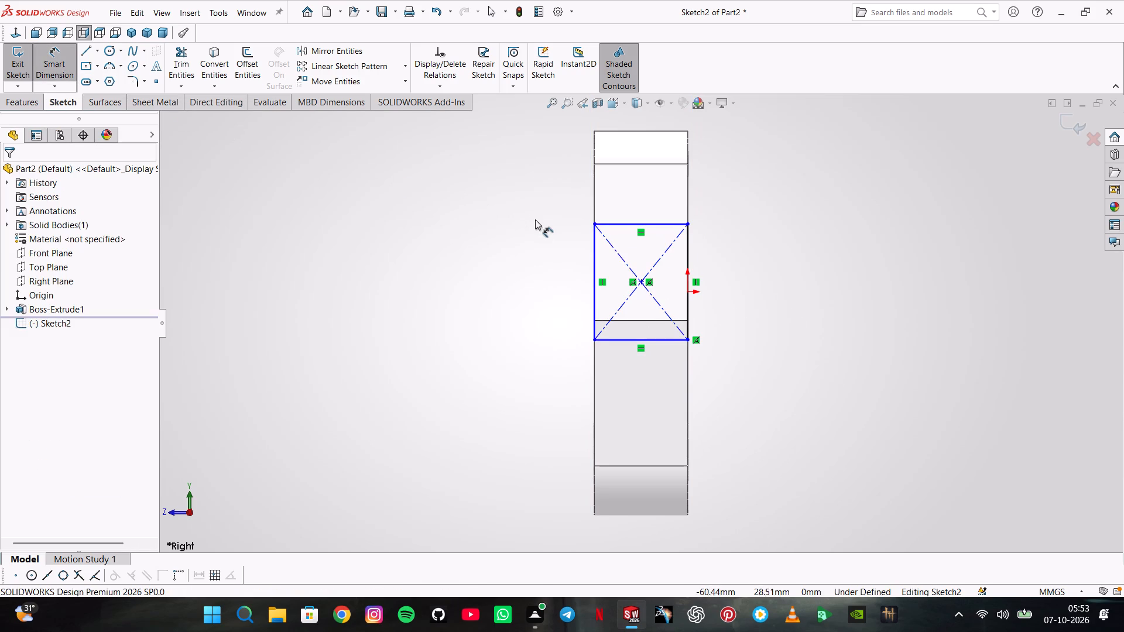
click(629, 224)
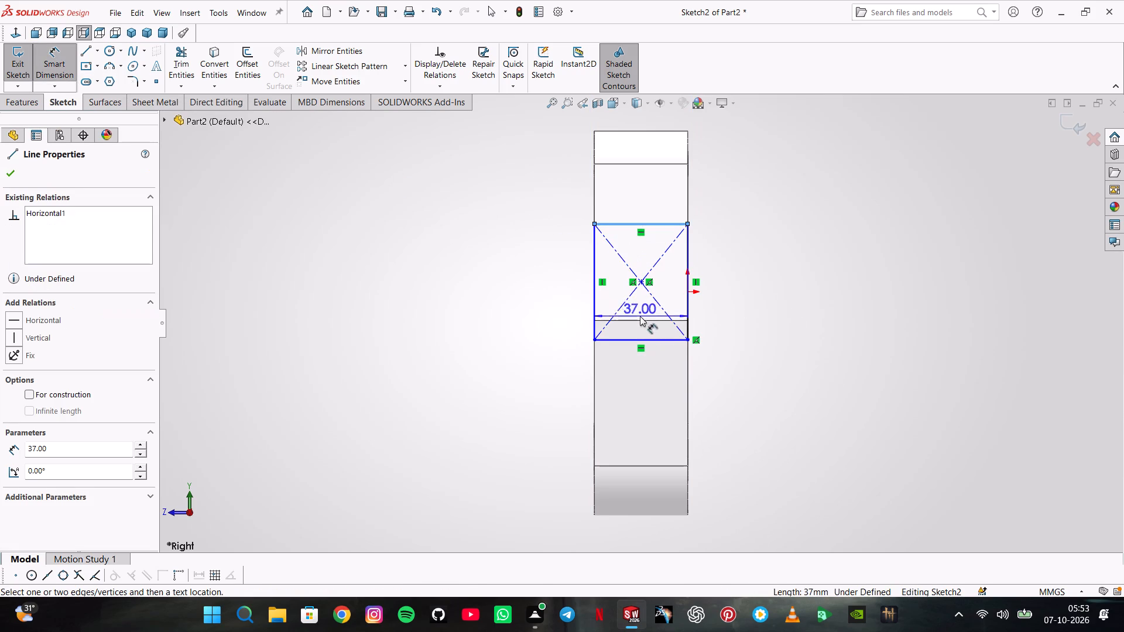
click(641, 338)
click(520, 276)
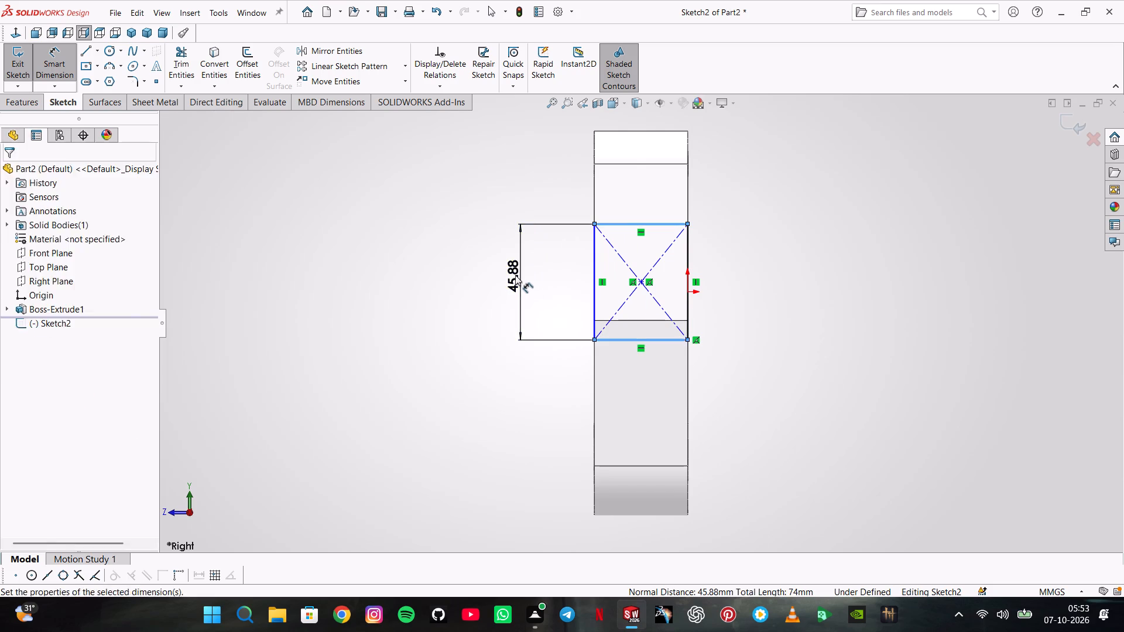
text(42)
key(Return)
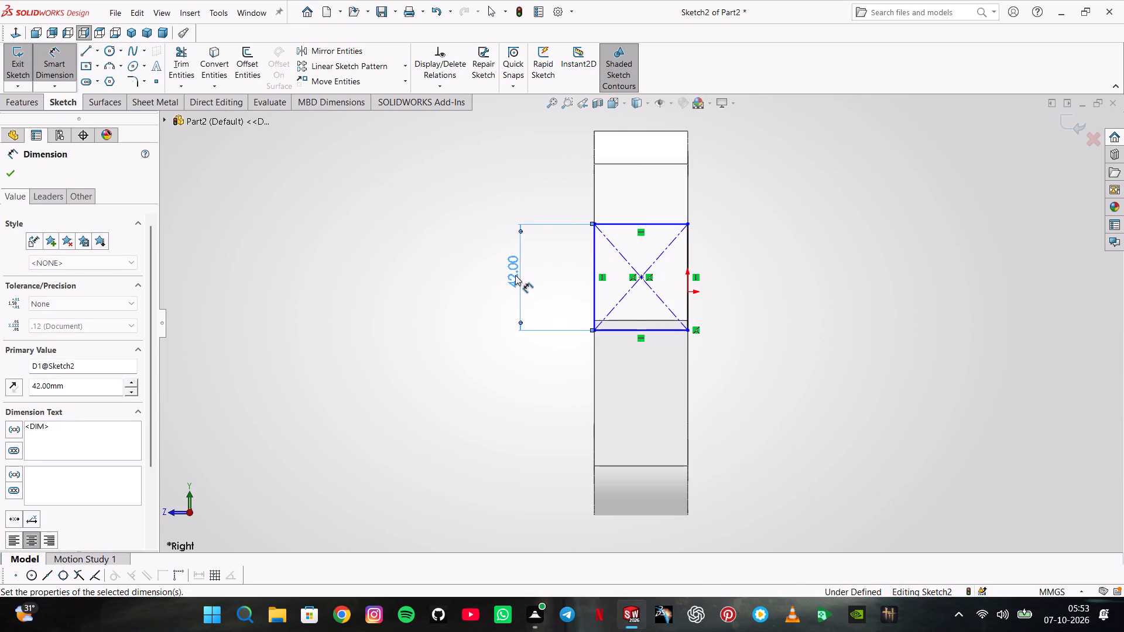
Dimension the rectangle's top line to 33 mm below the body's top edge.
click(626, 225)
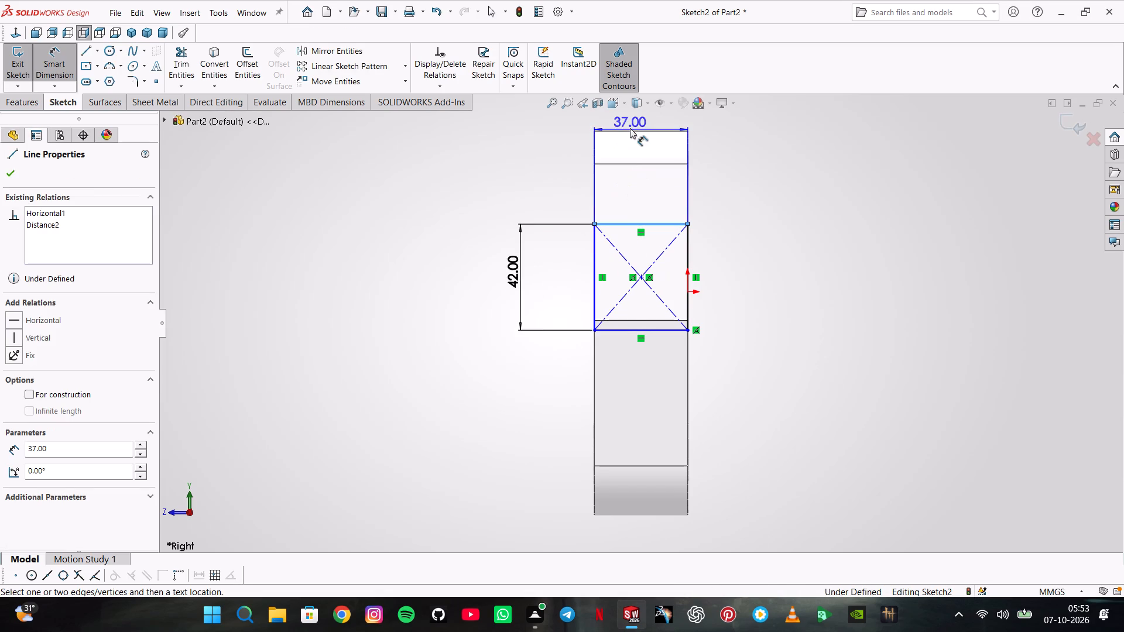
click(632, 131)
click(495, 174)
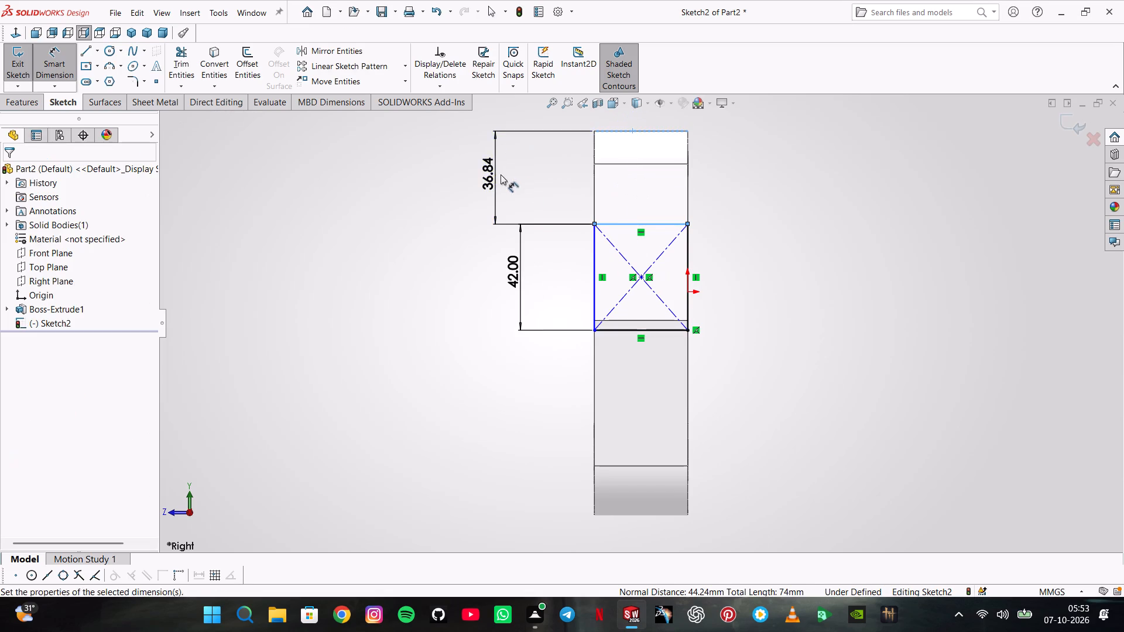
key(3)
key(3)
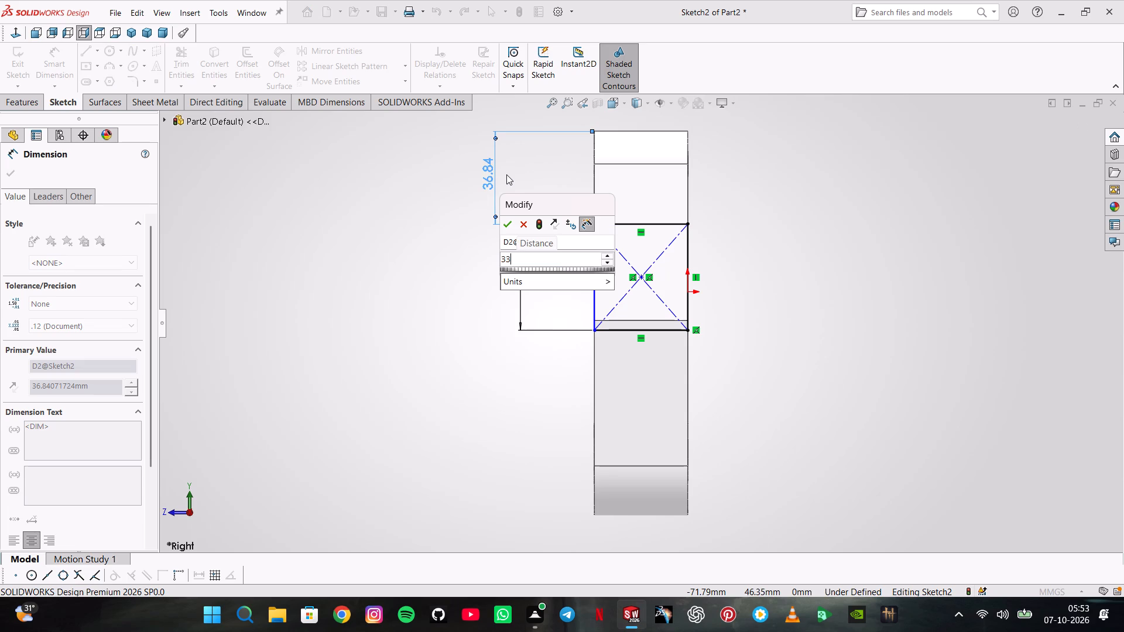
key(Return)
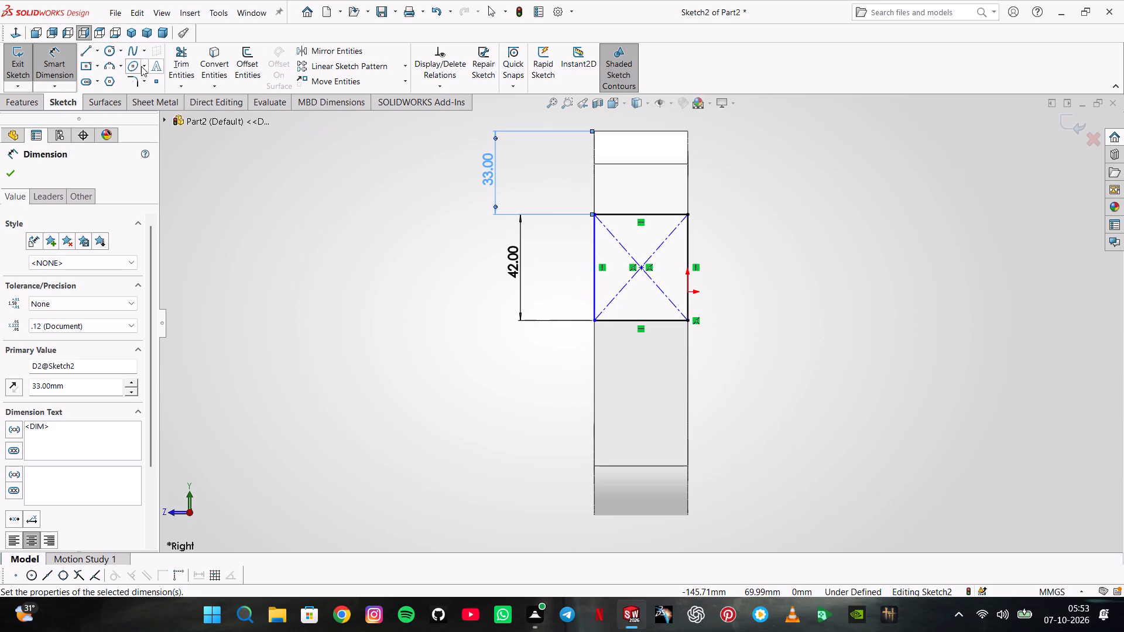
Draw a second center rectangle about 23 by 26 mm inside the first one, sharing its center point.
click(88, 50)
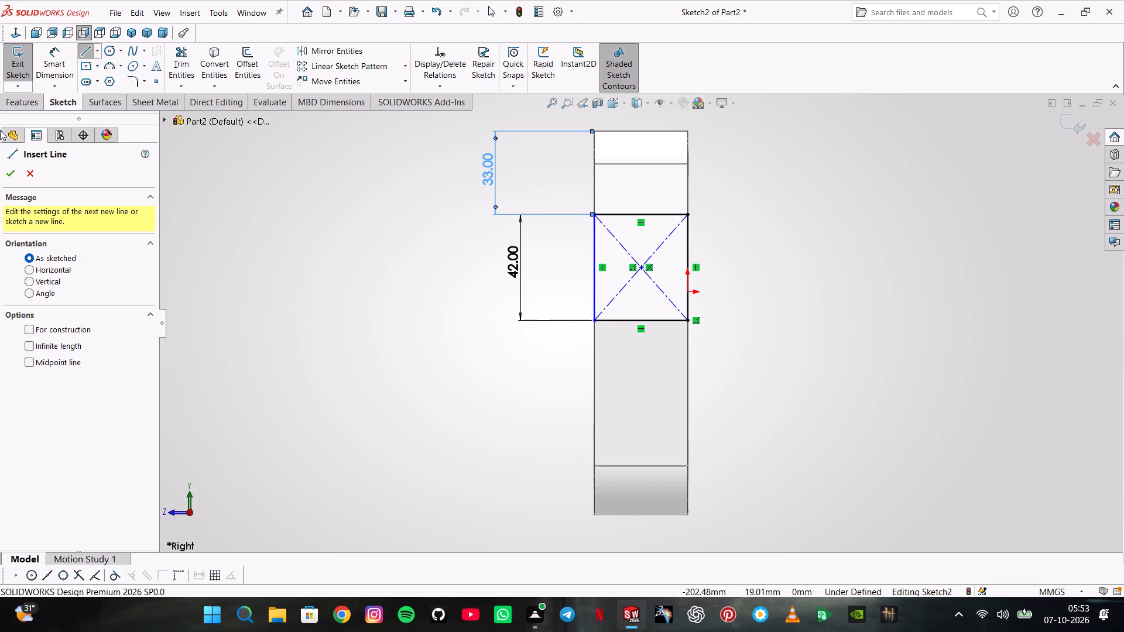
click(88, 67)
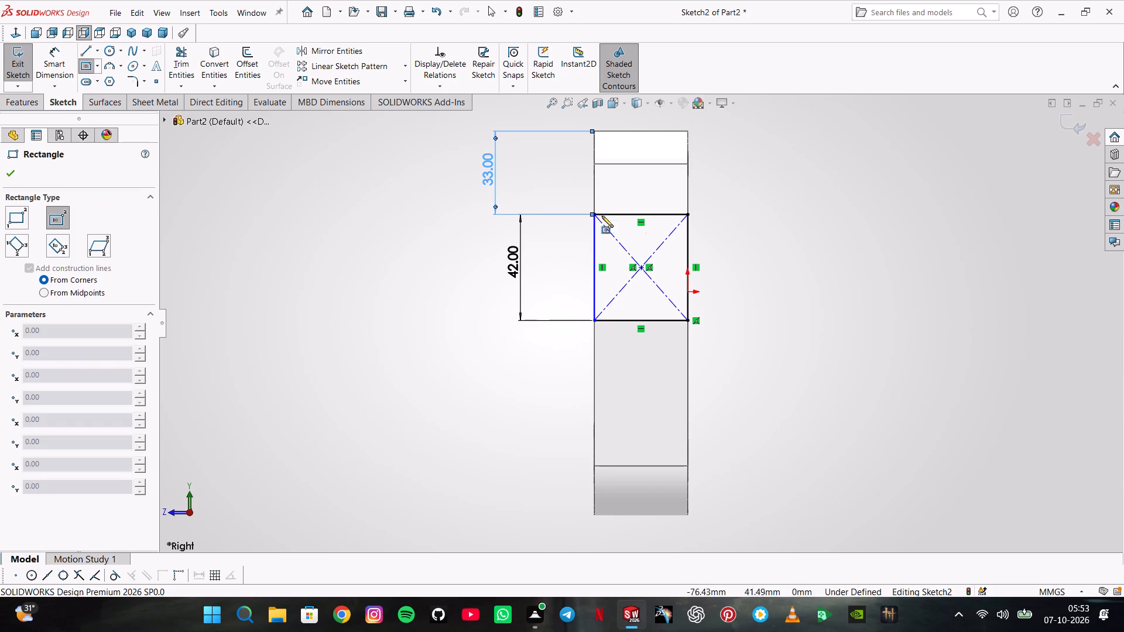
click(643, 268)
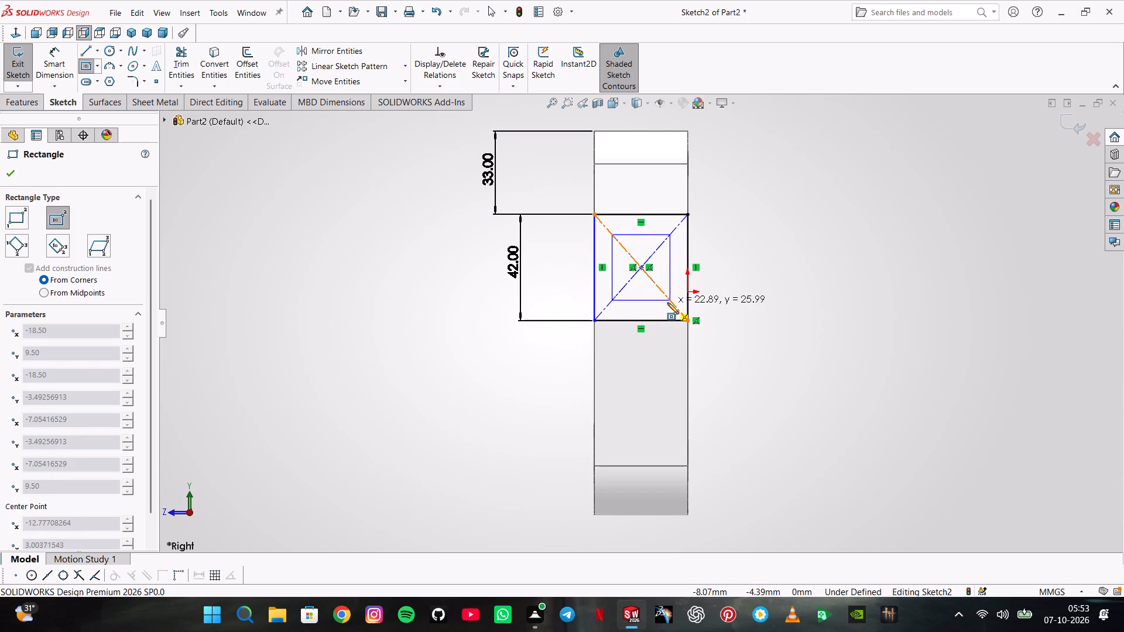
click(667, 303)
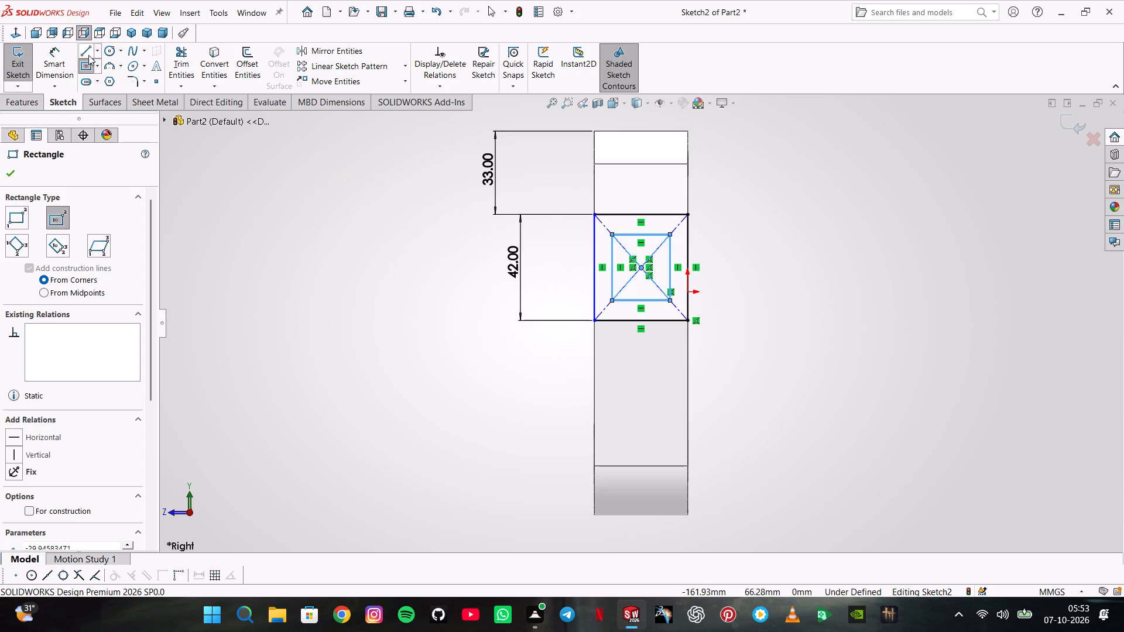
Draw two horizontal lines about 7 mm long joining the inner rectangle's origin-side vertical line to the outer rectangle's.
click(90, 53)
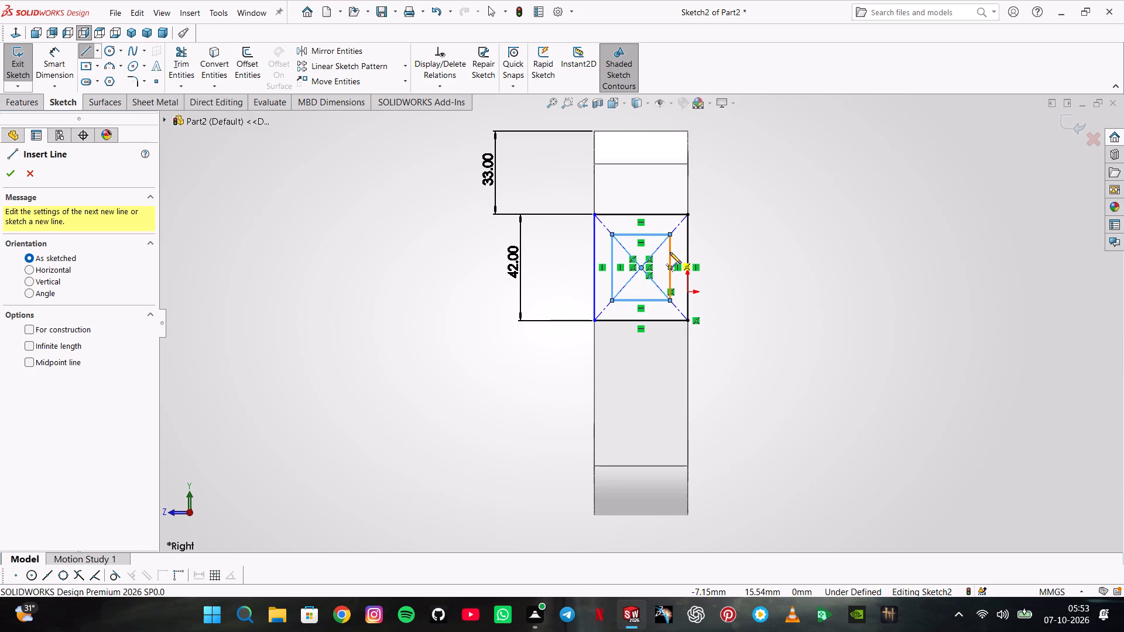
click(671, 256)
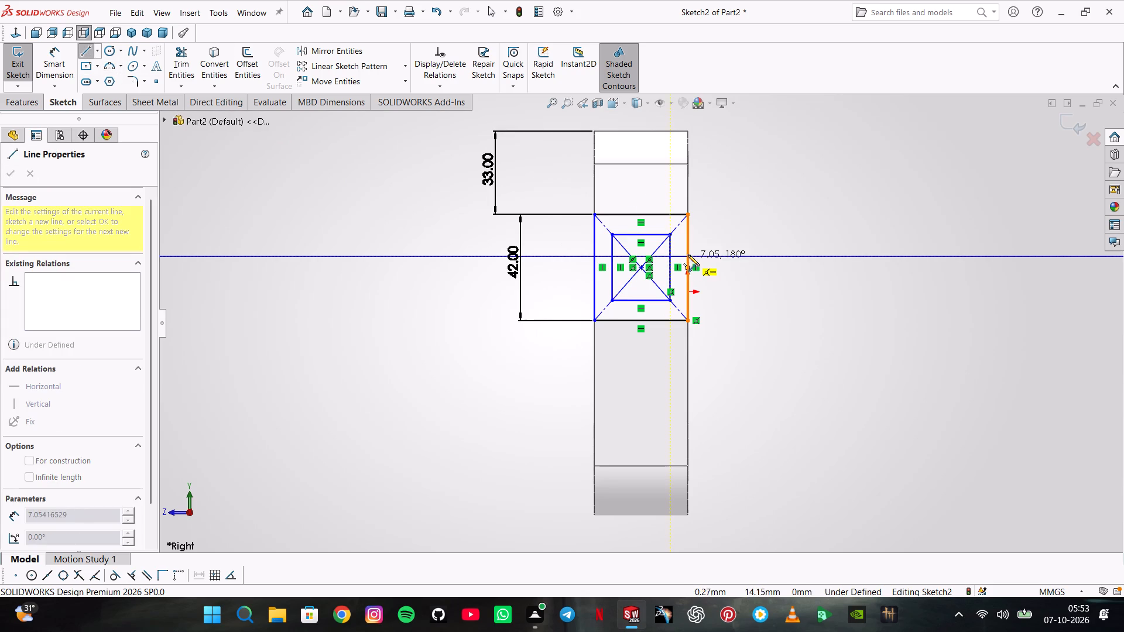
click(687, 253)
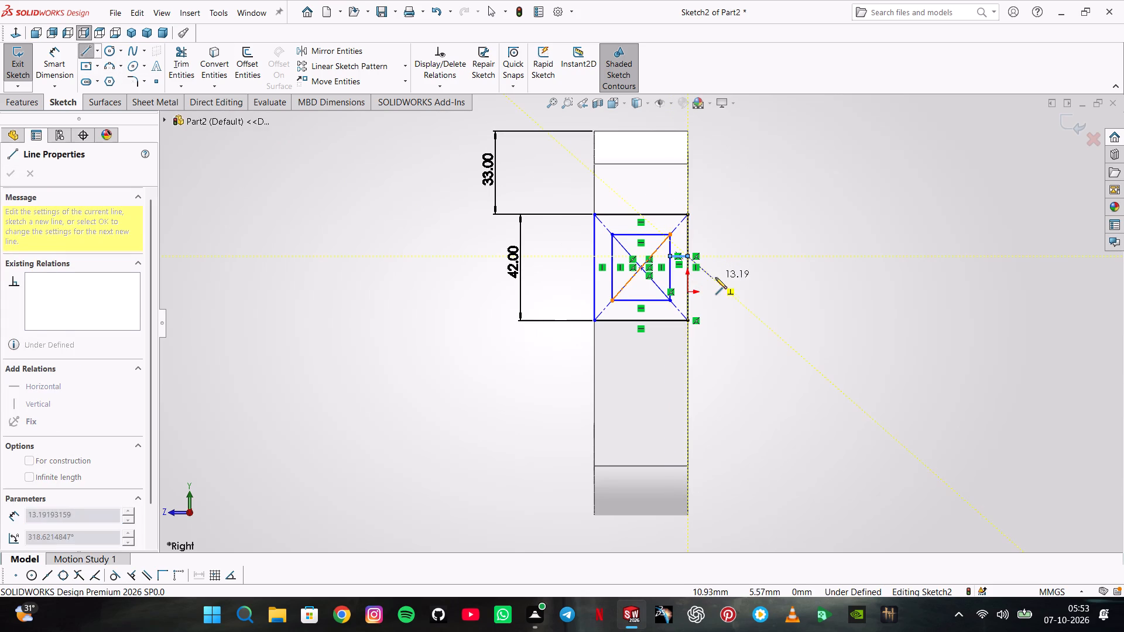
double_click(717, 277)
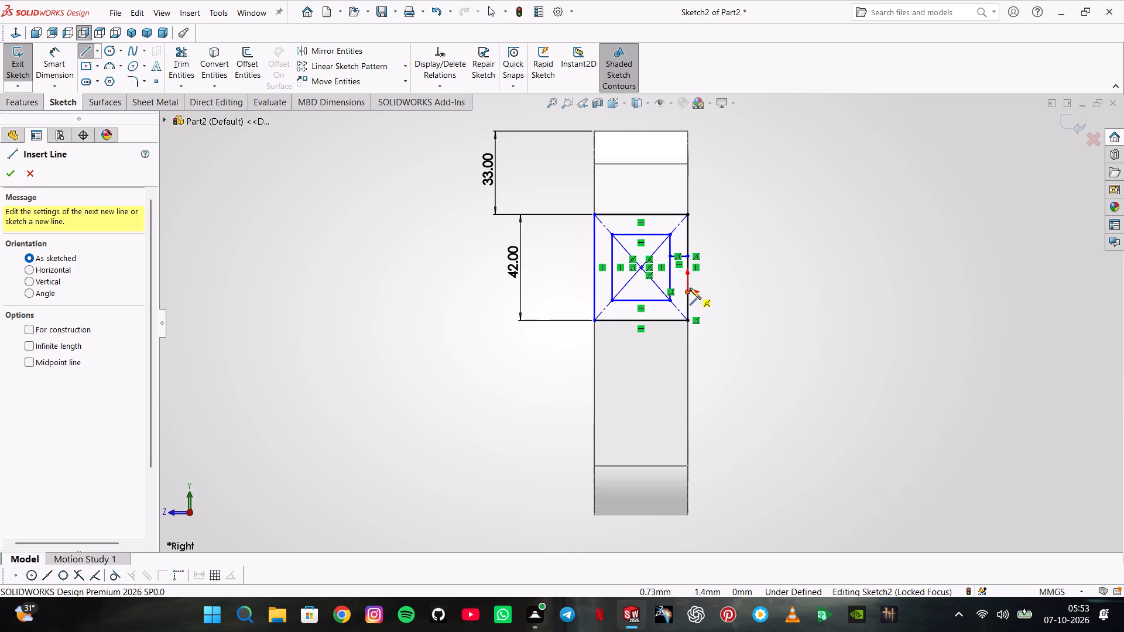
click(688, 284)
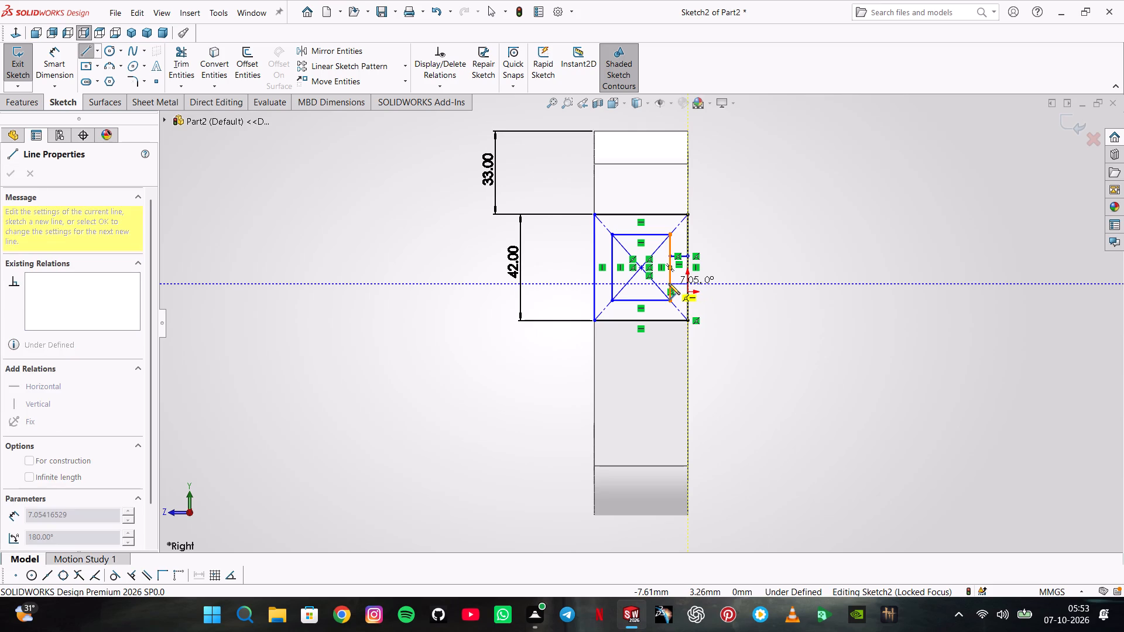
click(669, 283)
double_click(742, 253)
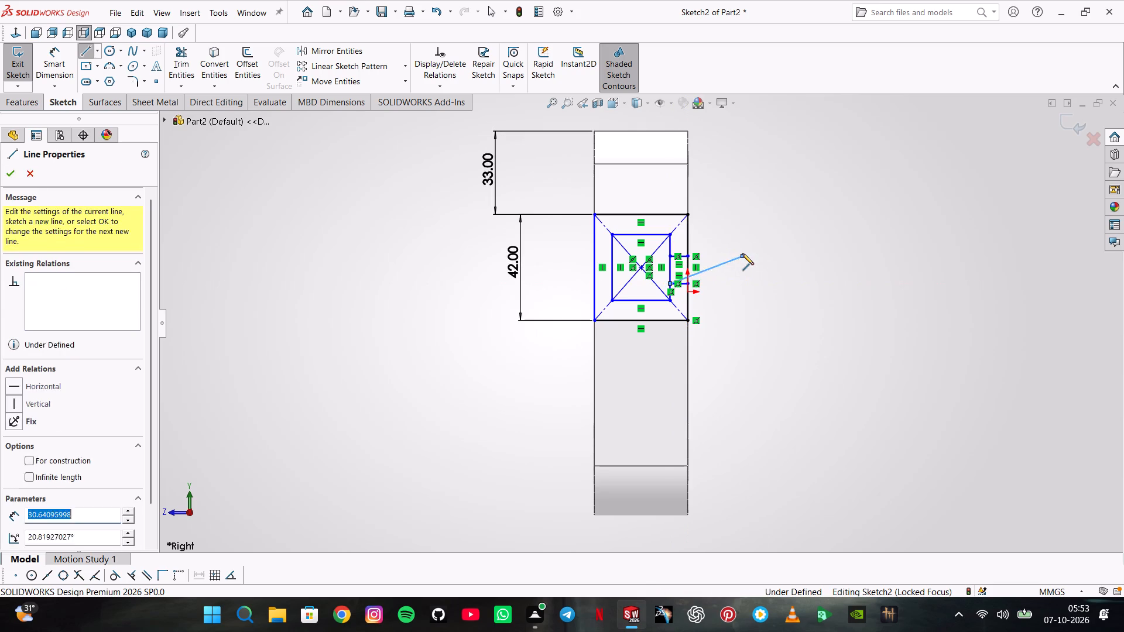
Trim the inner rectangle's vertical line between the two short horizontal lines.
click(183, 58)
click(670, 270)
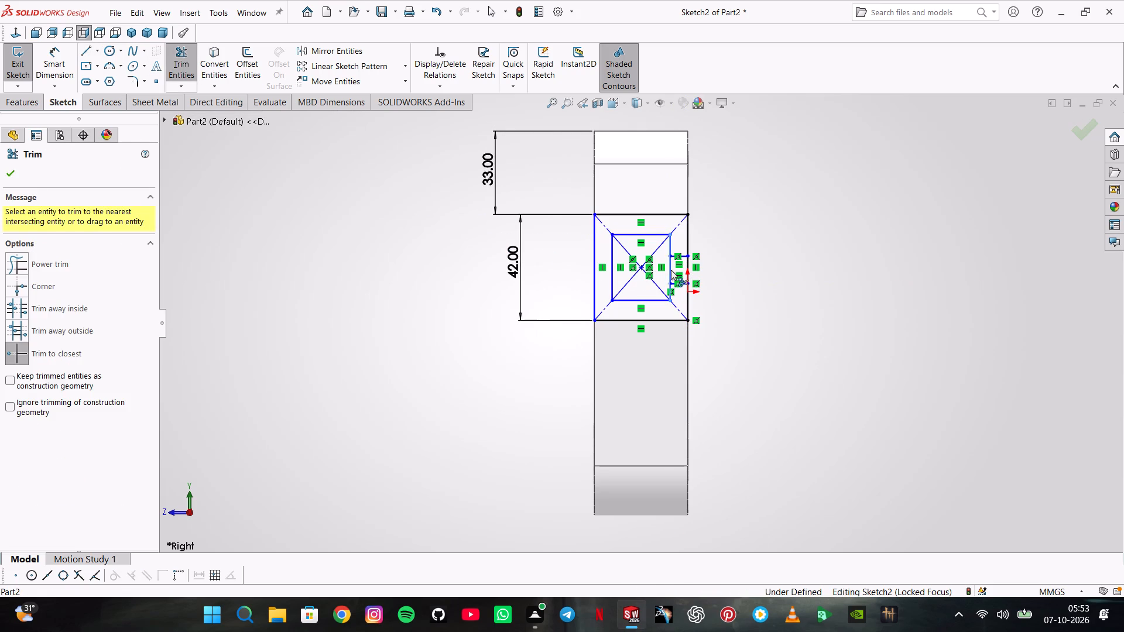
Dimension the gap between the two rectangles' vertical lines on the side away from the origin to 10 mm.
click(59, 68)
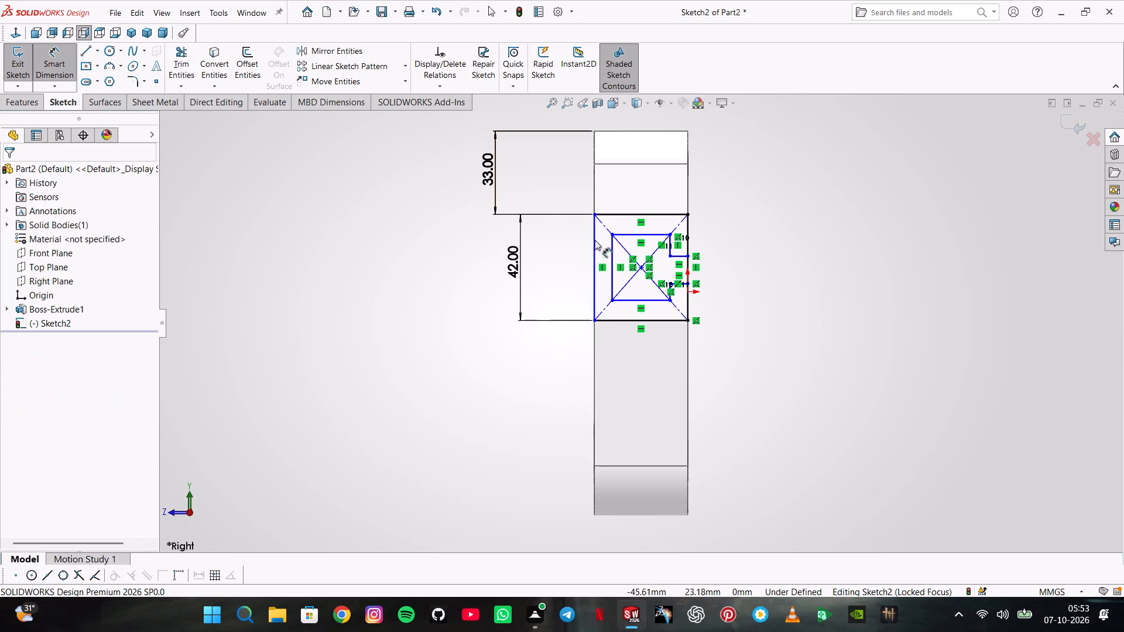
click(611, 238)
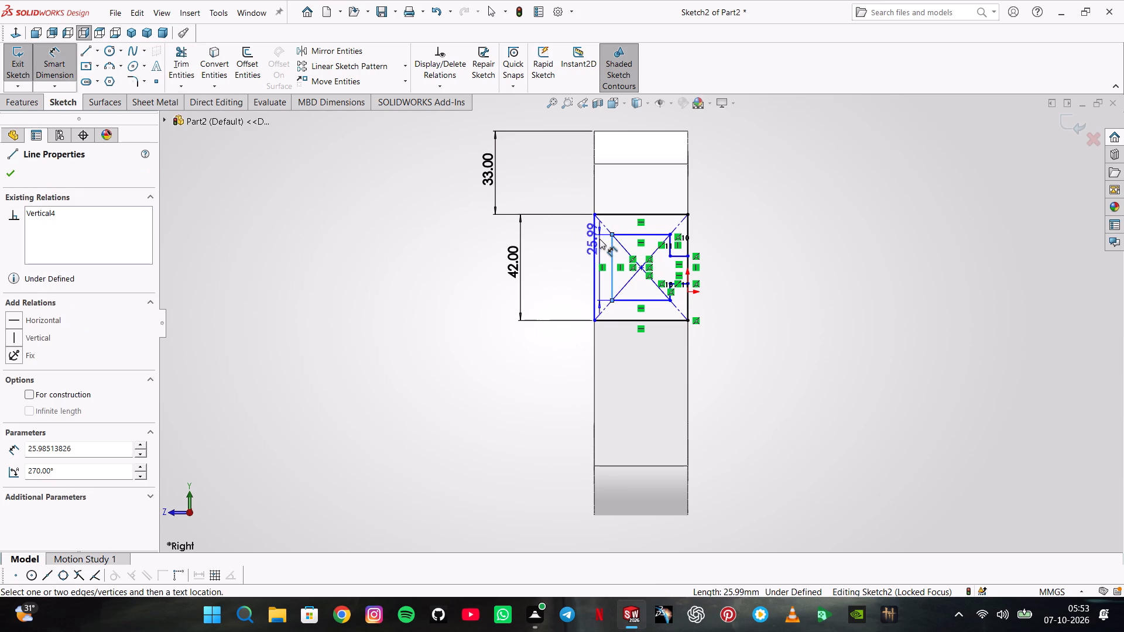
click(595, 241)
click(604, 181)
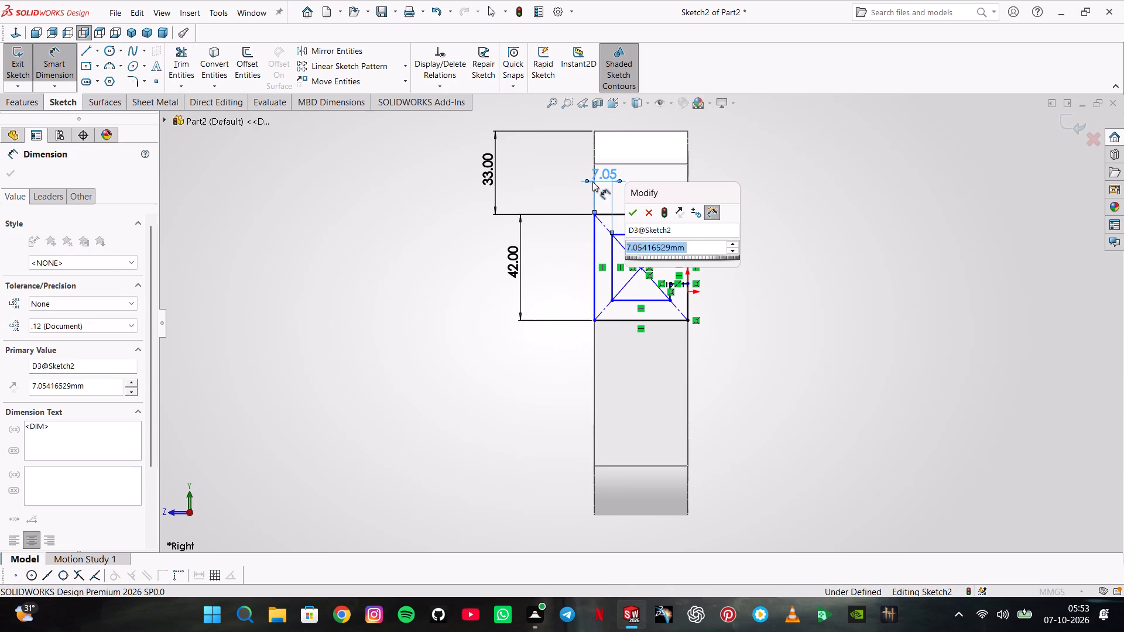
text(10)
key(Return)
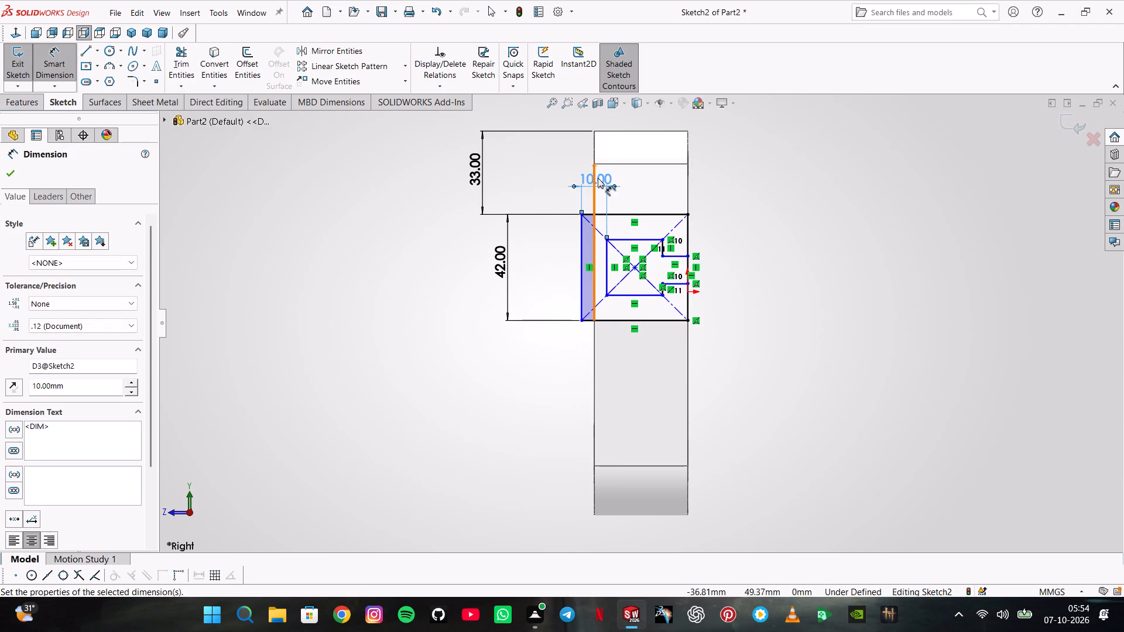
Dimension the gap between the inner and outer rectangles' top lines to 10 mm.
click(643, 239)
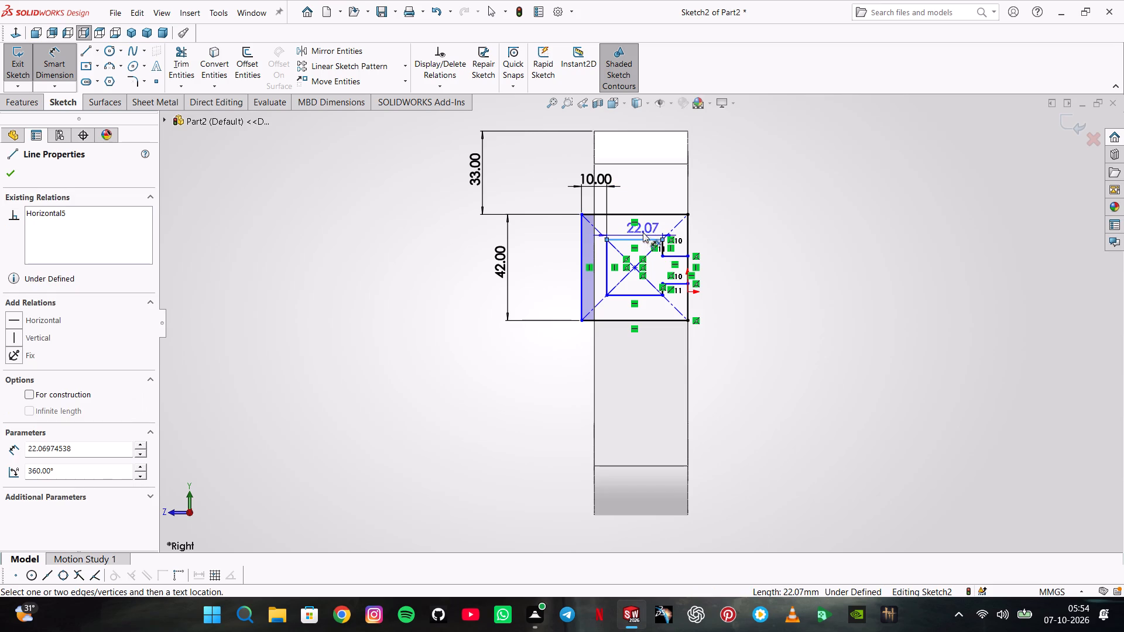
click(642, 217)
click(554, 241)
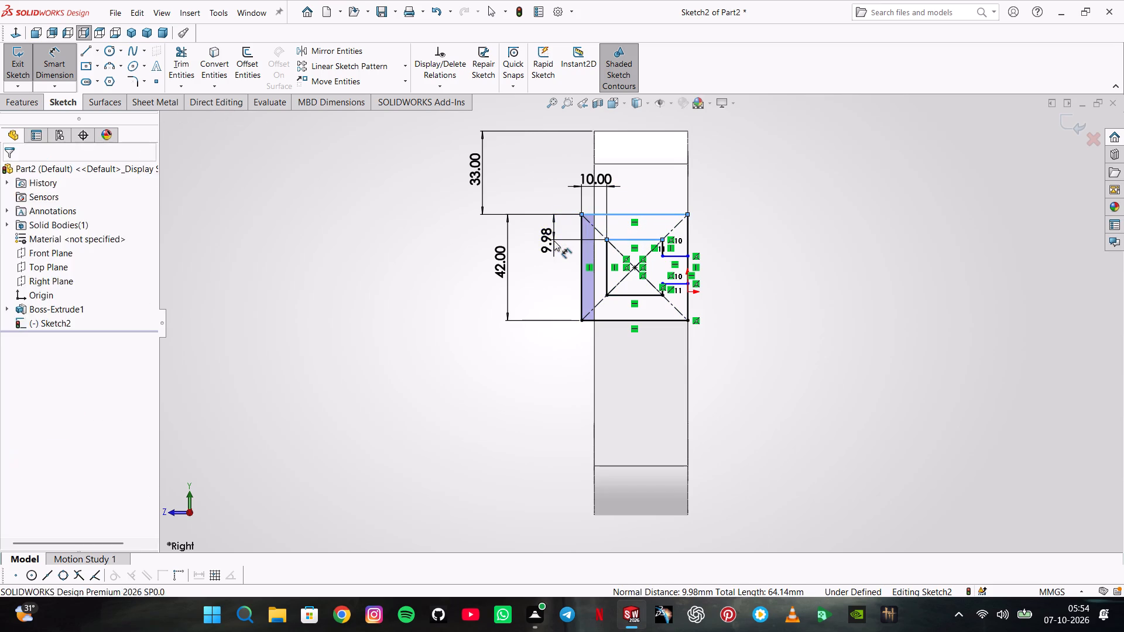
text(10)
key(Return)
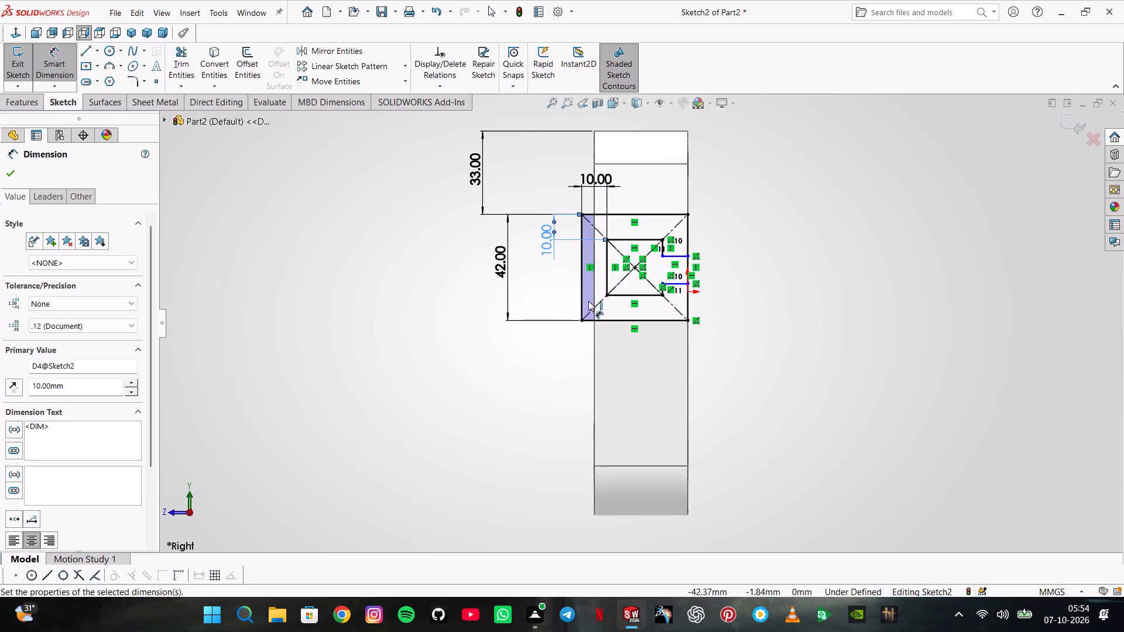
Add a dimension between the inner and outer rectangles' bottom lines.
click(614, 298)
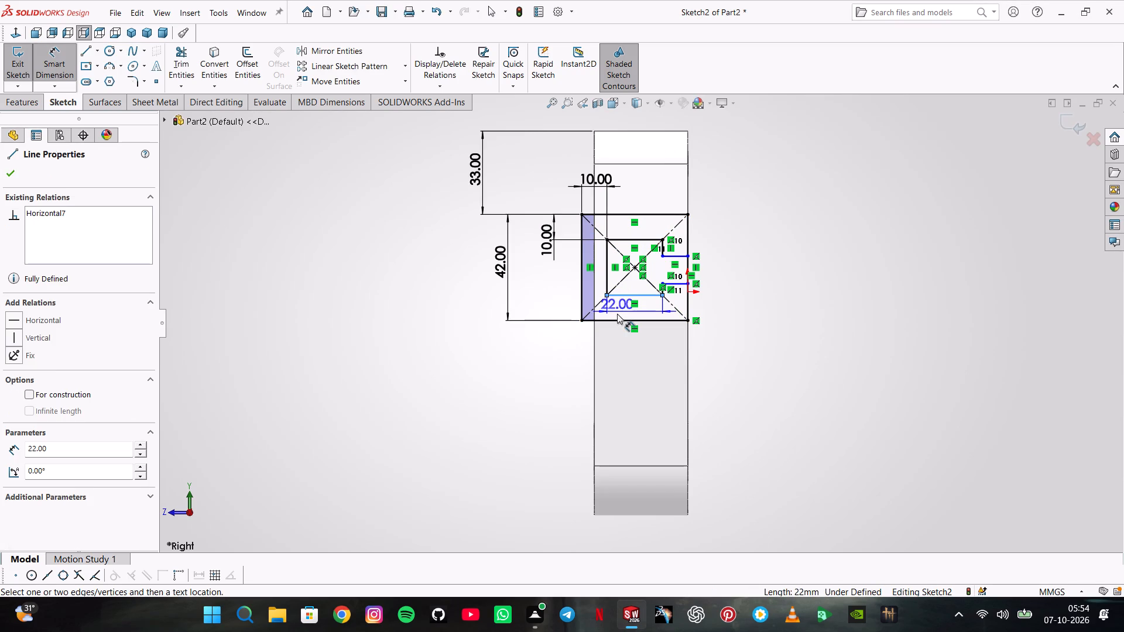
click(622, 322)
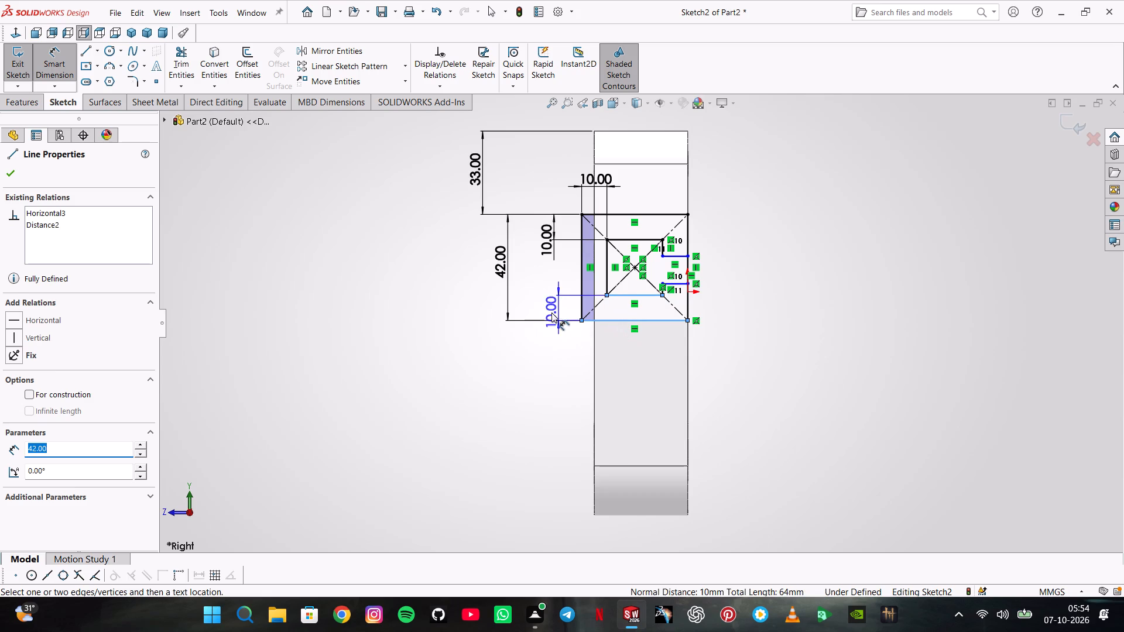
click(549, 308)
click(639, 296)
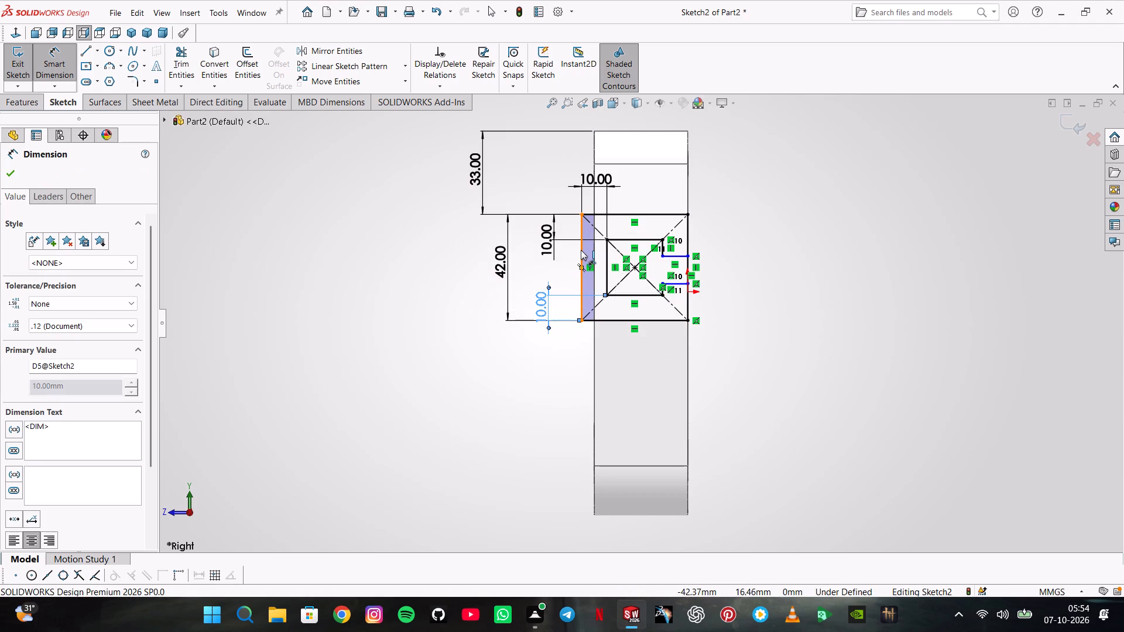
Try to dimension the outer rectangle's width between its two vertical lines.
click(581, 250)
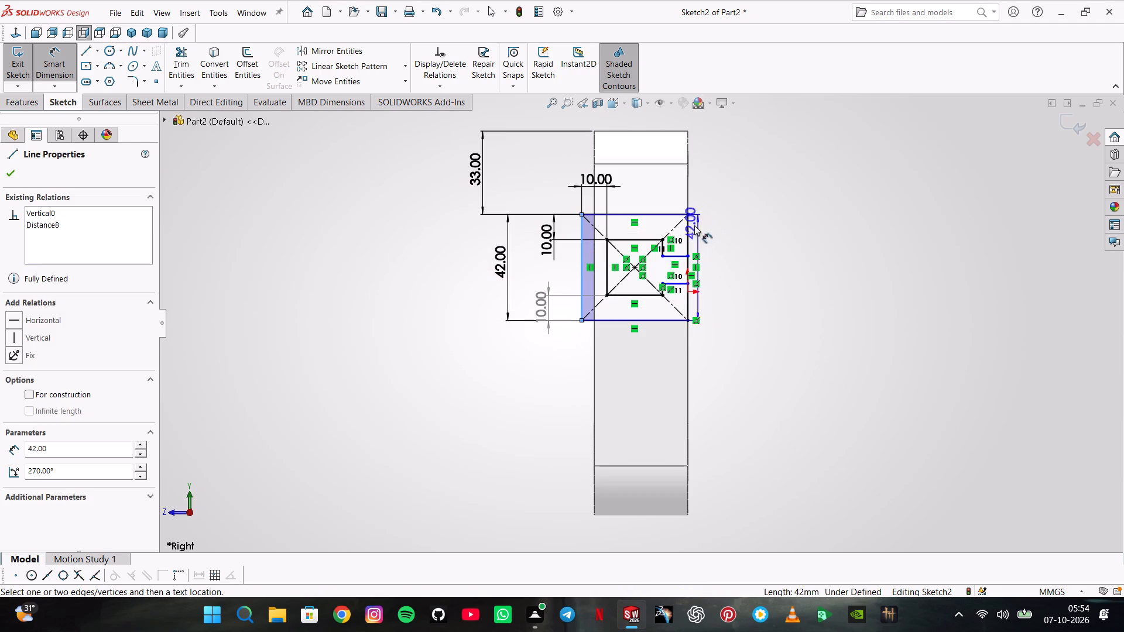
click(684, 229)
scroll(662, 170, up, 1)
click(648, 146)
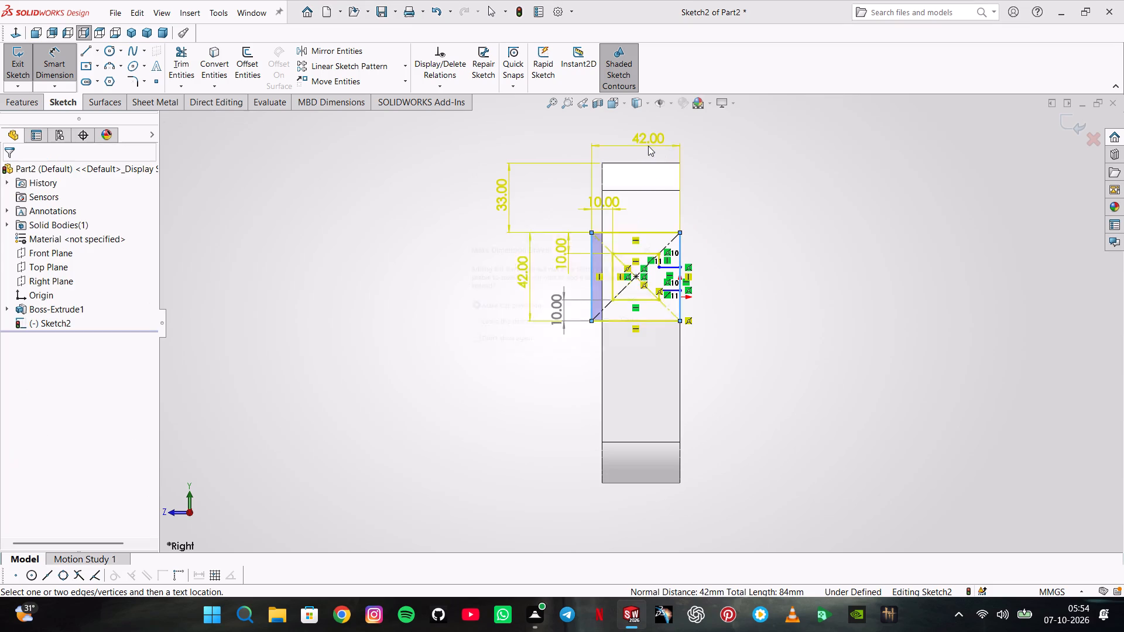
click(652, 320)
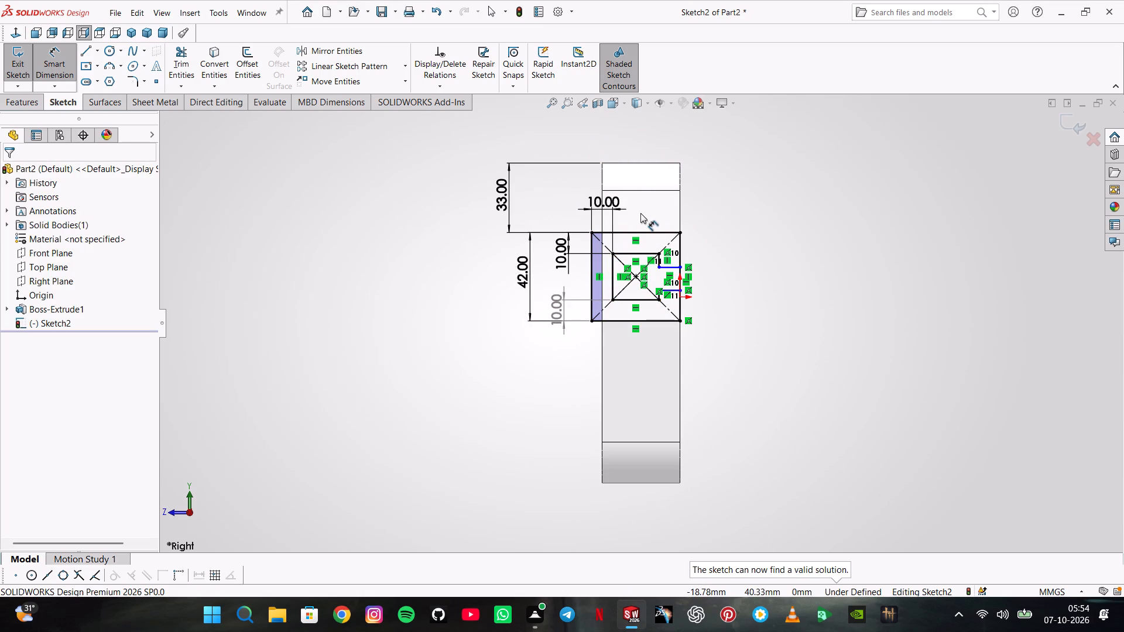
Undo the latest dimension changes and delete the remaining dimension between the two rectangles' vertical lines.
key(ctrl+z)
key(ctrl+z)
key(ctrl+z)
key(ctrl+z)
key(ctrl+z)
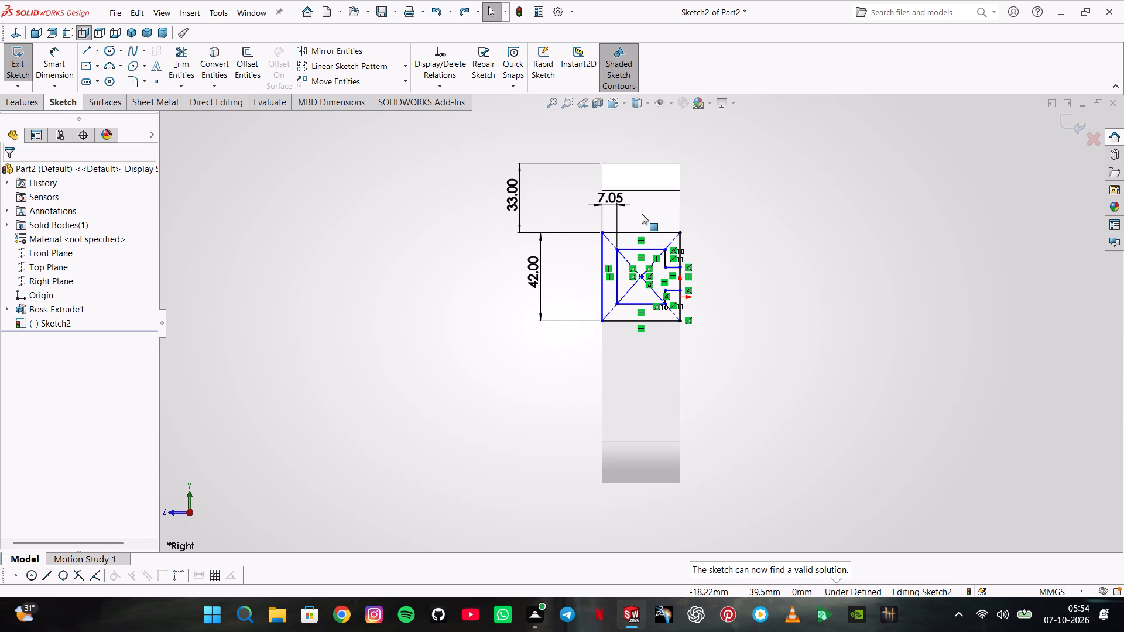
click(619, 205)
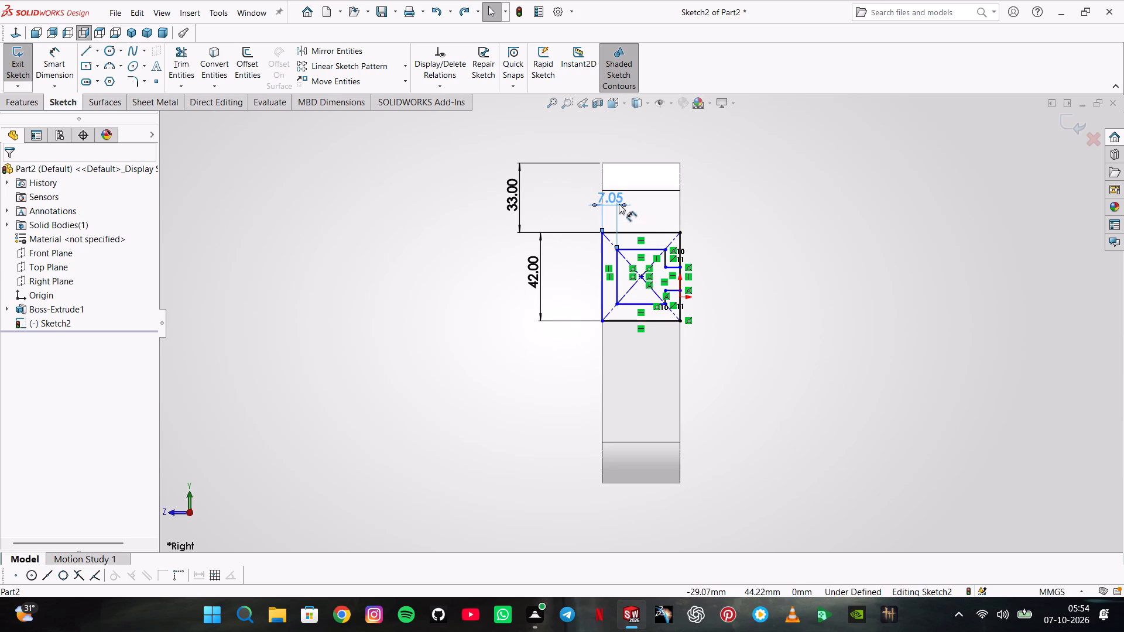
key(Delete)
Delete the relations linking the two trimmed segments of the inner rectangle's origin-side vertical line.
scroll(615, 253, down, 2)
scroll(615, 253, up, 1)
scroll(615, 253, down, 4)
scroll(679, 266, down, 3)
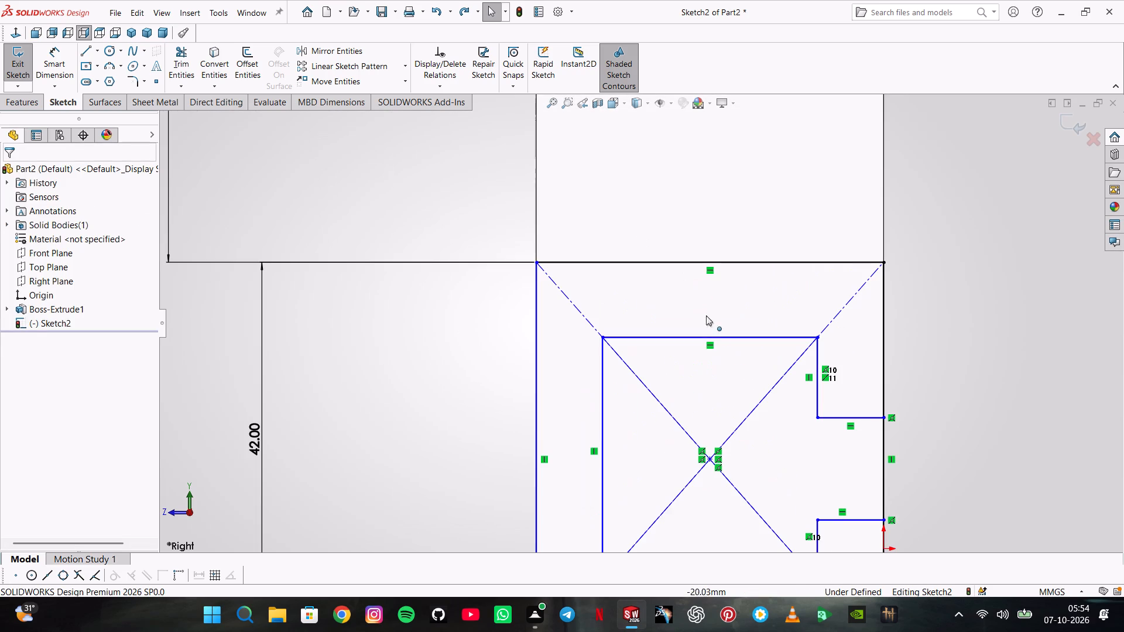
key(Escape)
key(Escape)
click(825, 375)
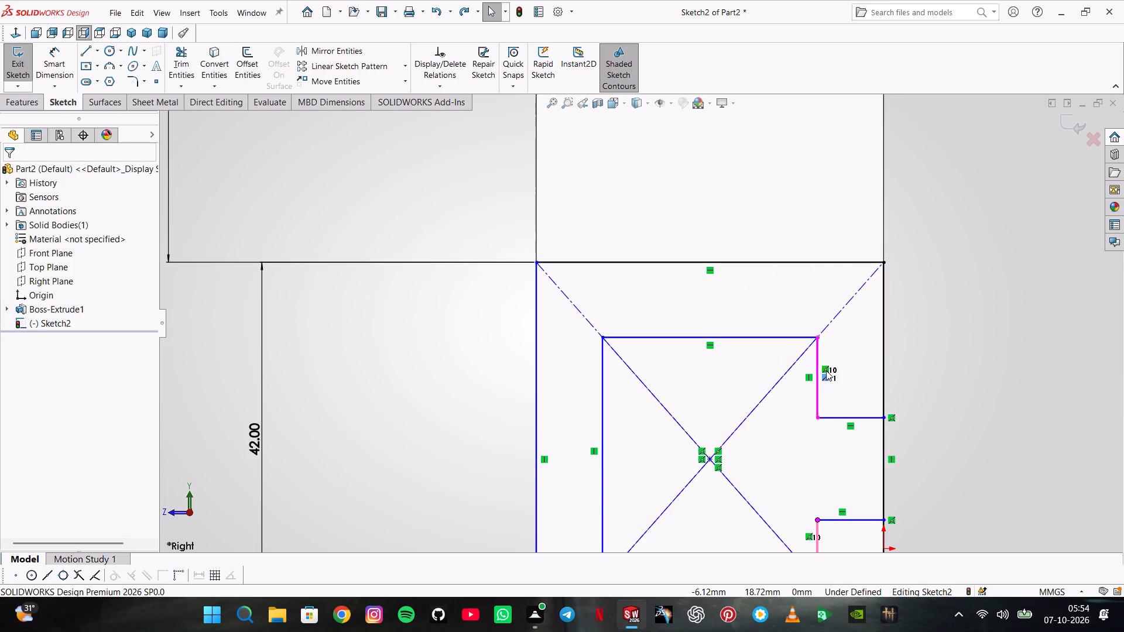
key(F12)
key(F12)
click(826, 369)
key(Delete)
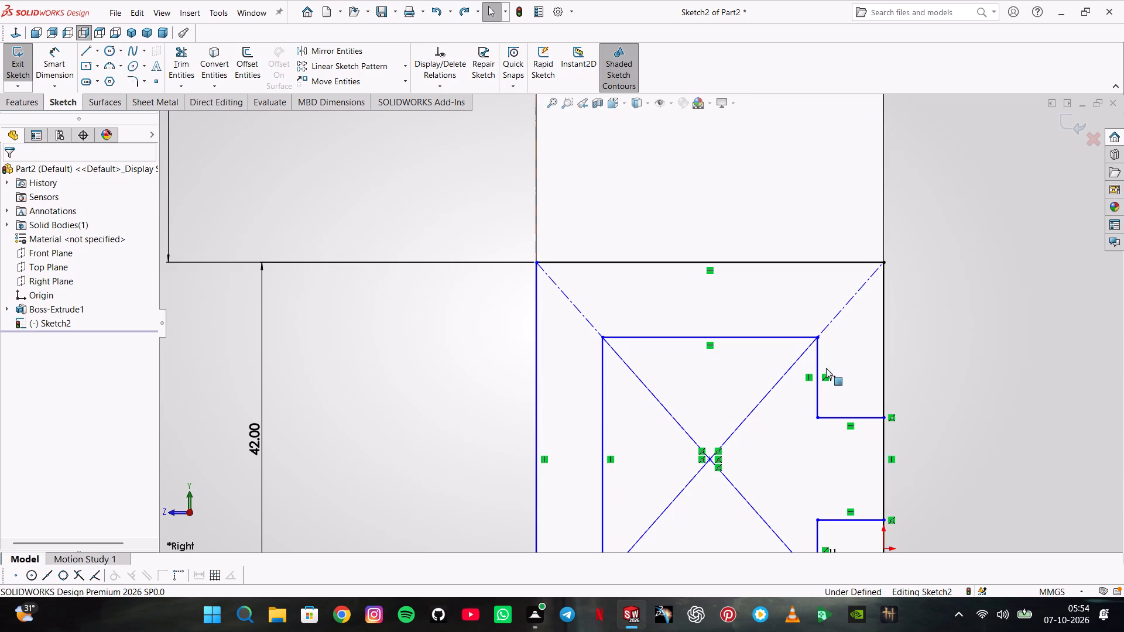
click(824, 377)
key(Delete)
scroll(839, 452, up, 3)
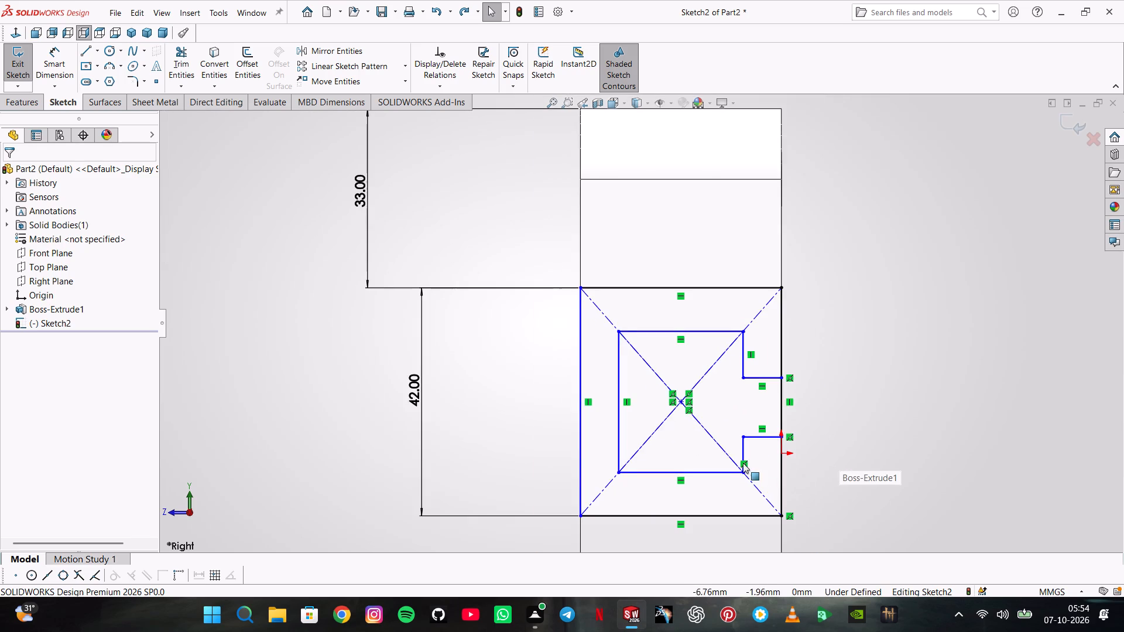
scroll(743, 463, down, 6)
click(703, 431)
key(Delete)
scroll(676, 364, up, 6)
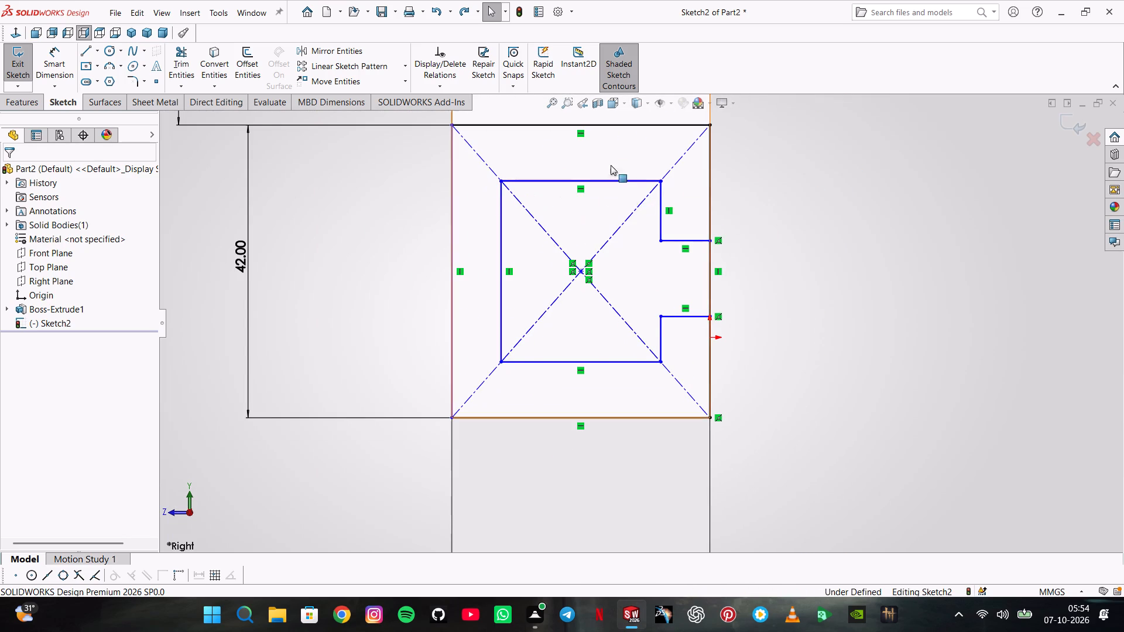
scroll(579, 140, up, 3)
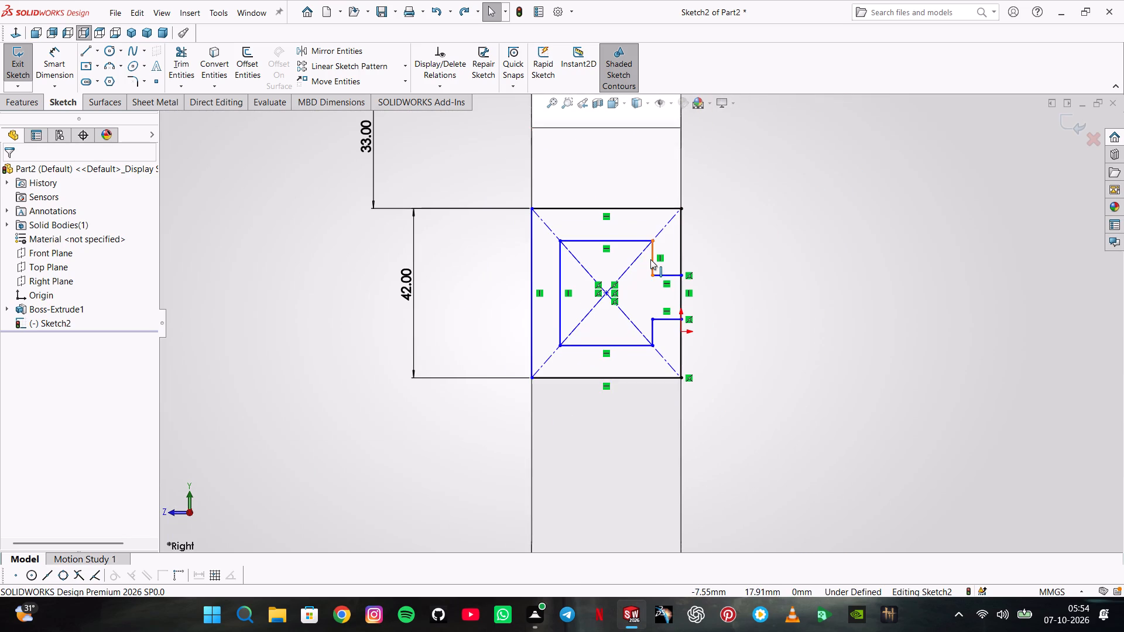
Delete the inner rectangle's two trimmed origin-side vertical segments and the two horizontal notch lines joining them to the outer rectangle.
click(650, 259)
key(Delete)
click(662, 278)
key(Delete)
key(Delete)
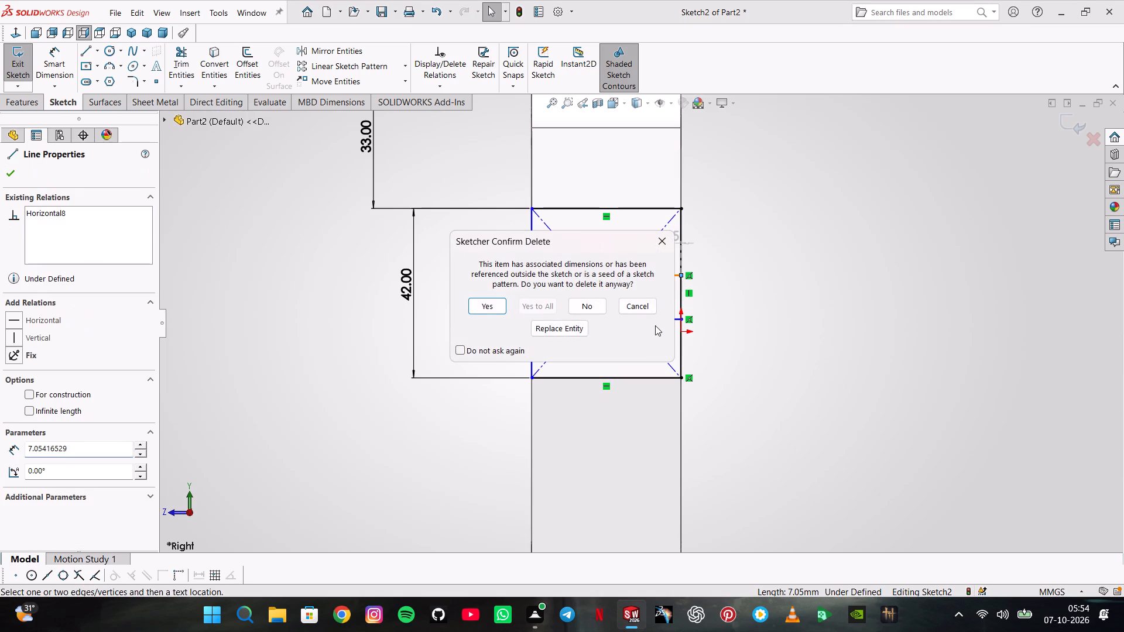
key(Return)
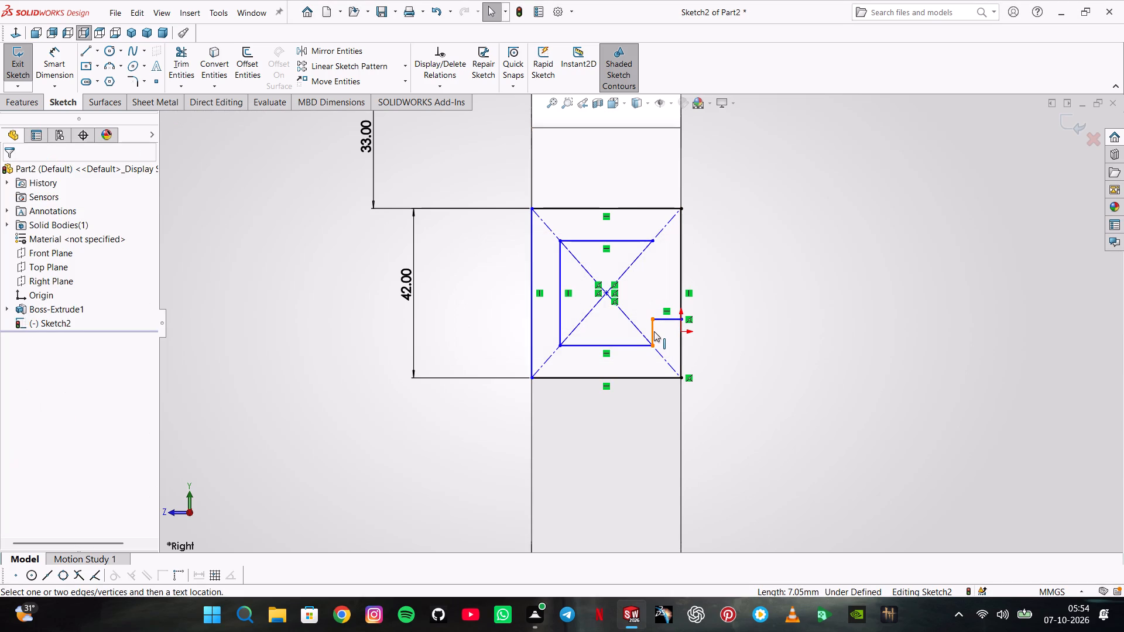
click(654, 331)
key(Delete)
key(Return)
click(673, 314)
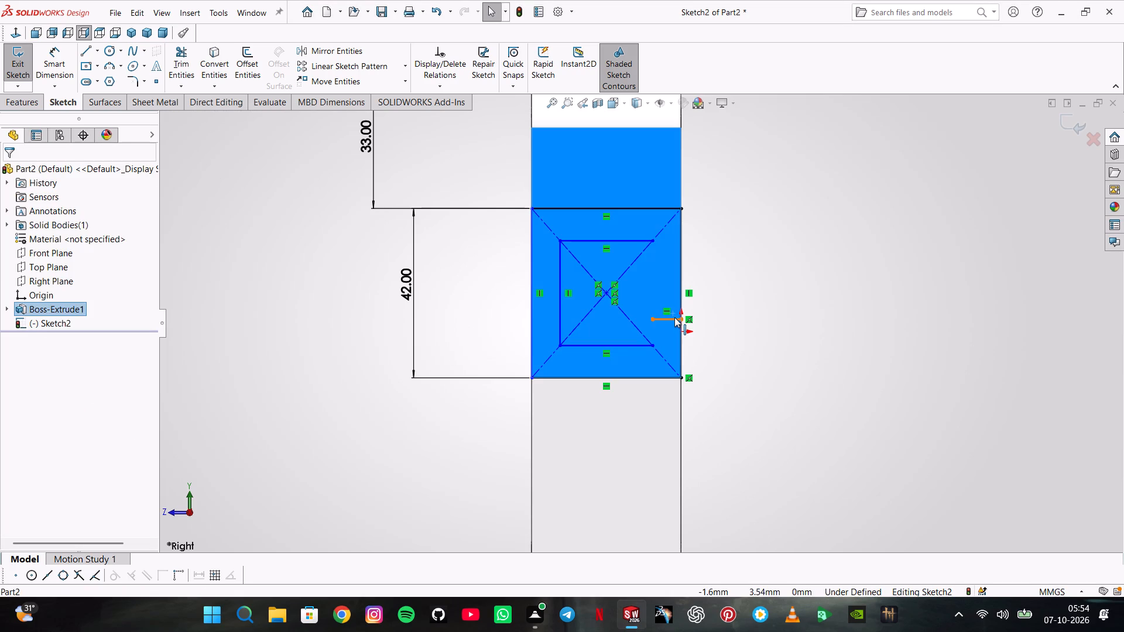
click(674, 317)
key(Delete)
key(Return)
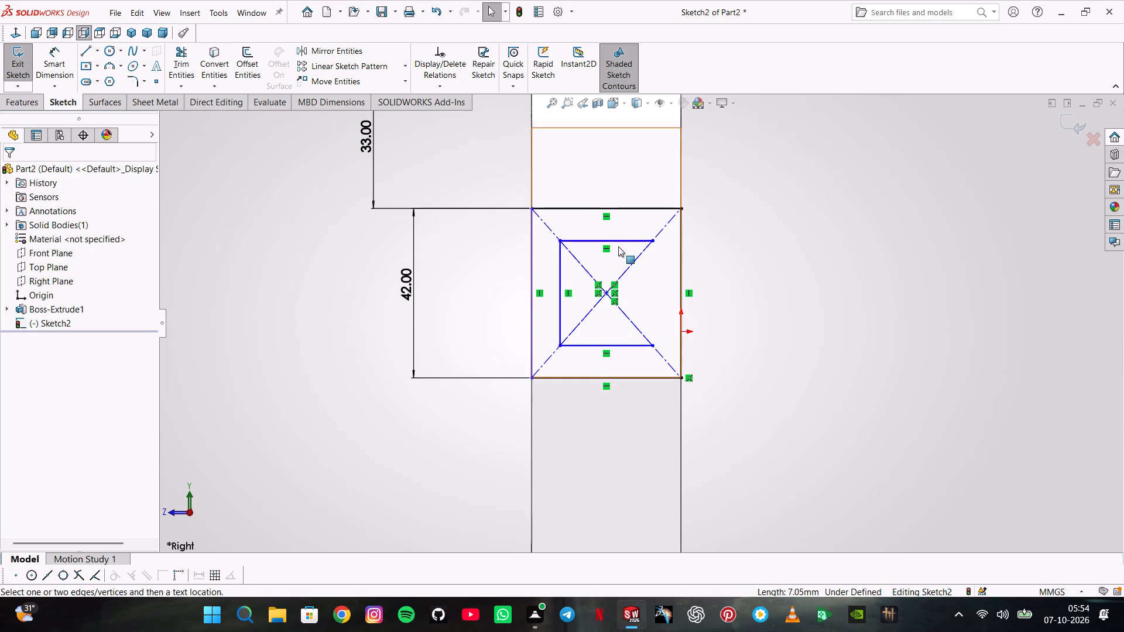
Delete the inner rectangle's remaining top, vertical and bottom lines.
click(621, 236)
click(608, 242)
key(Delete)
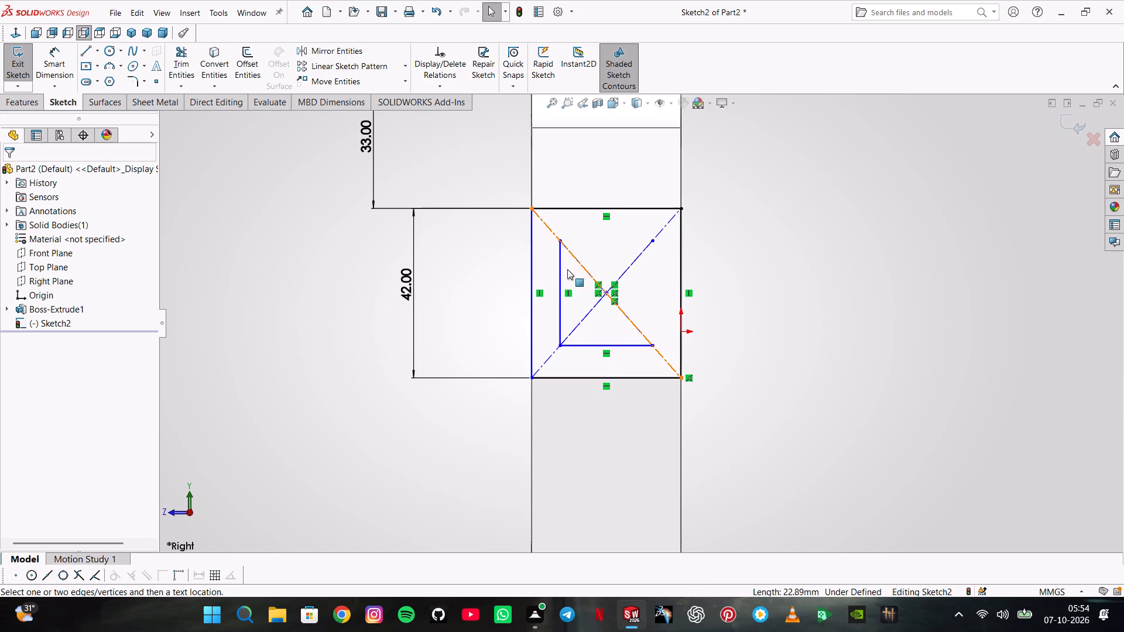
click(561, 272)
key(Delete)
click(619, 345)
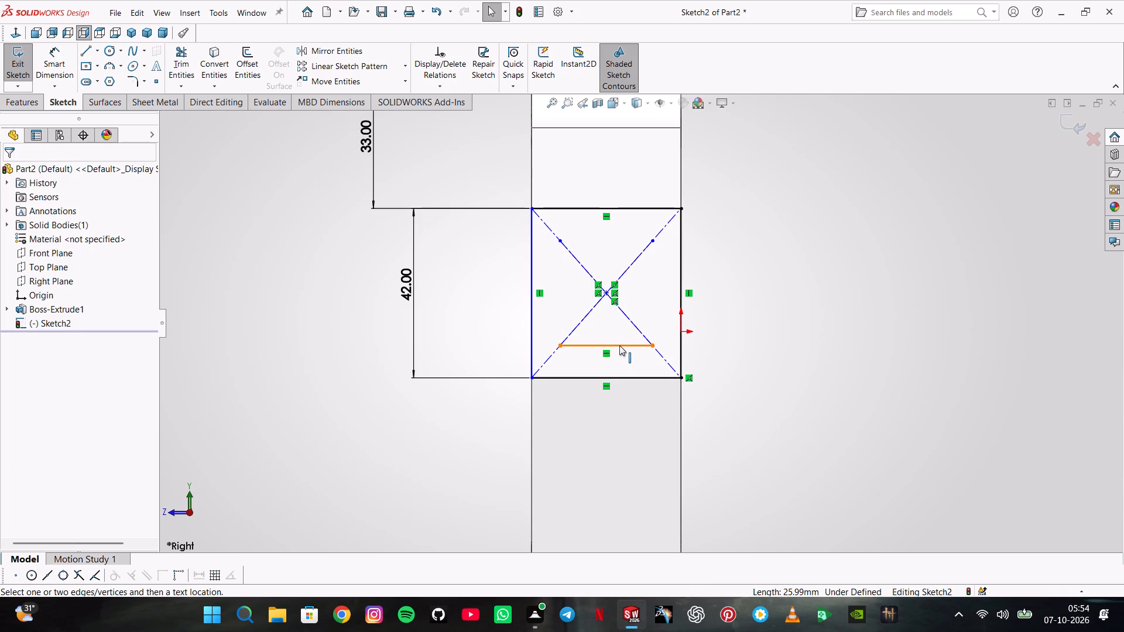
key(Delete)
Delete the leftover relations at the centre where the rectangles' diagonals cross.
click(616, 303)
key(Delete)
click(616, 300)
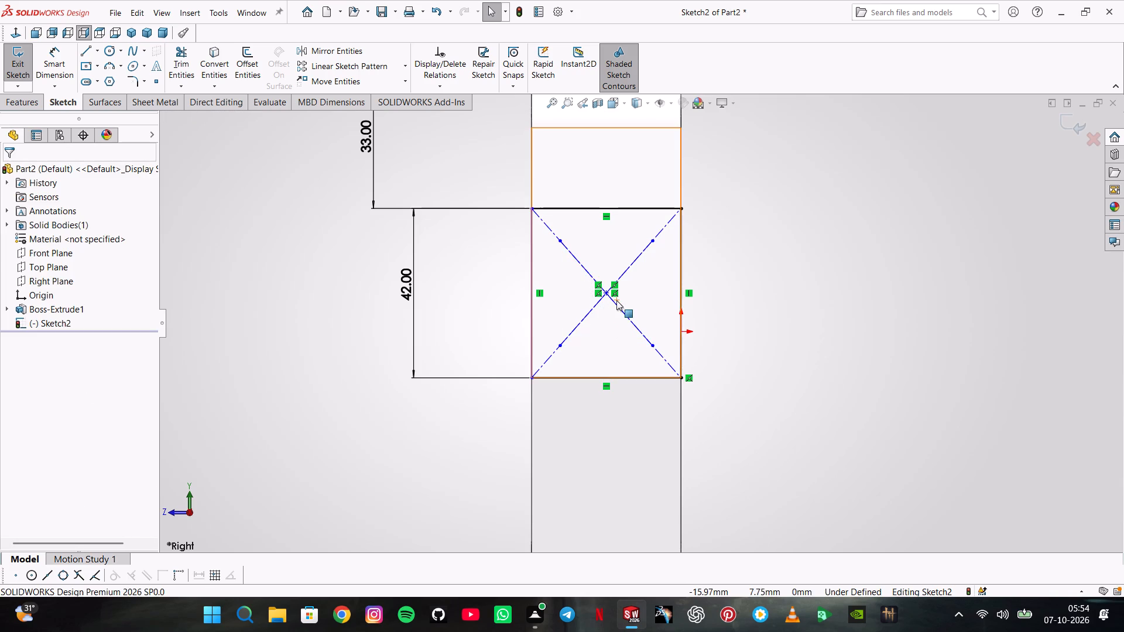
click(616, 288)
key(Delete)
click(614, 287)
key(Delete)
click(614, 287)
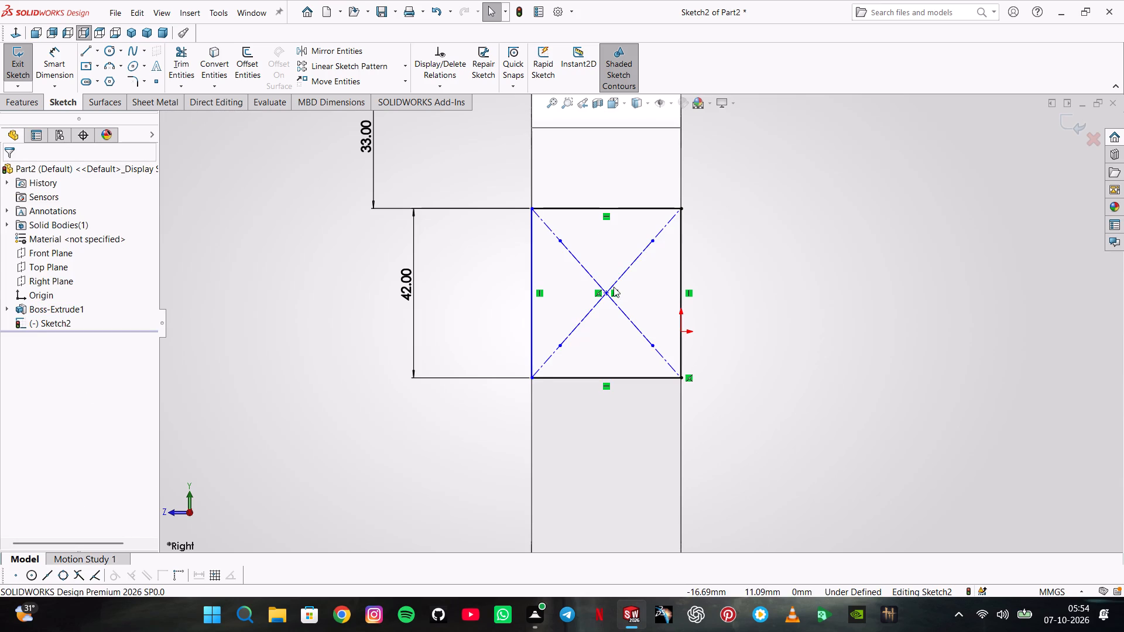
click(615, 291)
click(598, 290)
key(Delete)
Dimension the outer rectangle's width between its two vertical lines, placing the dimension below the rectangle.
scroll(222, 114, up, 1)
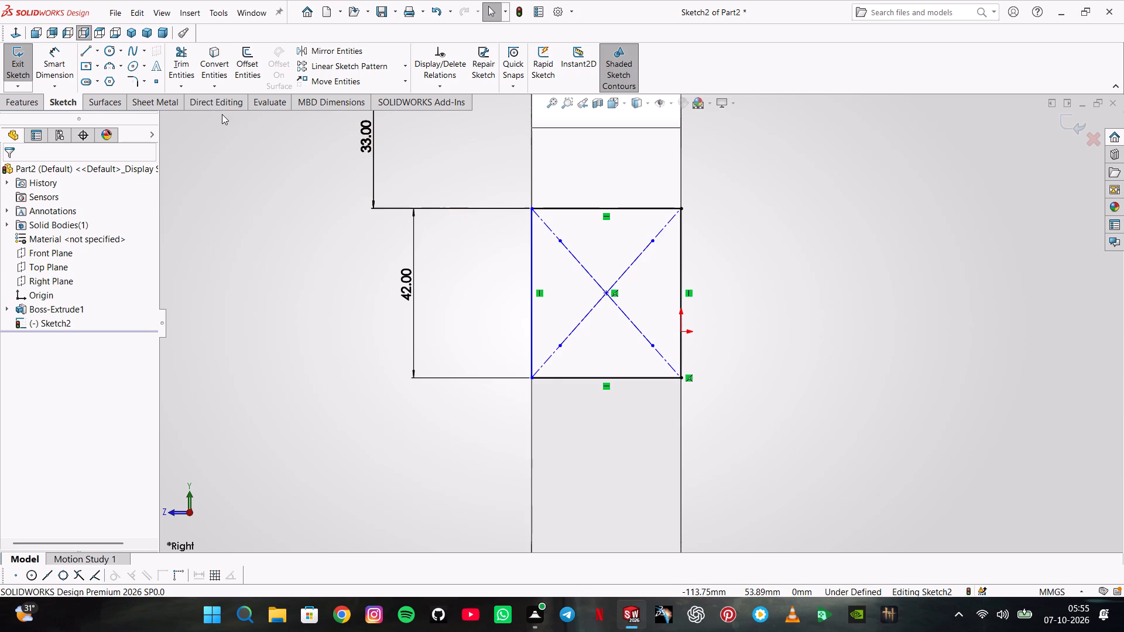
click(61, 69)
click(554, 281)
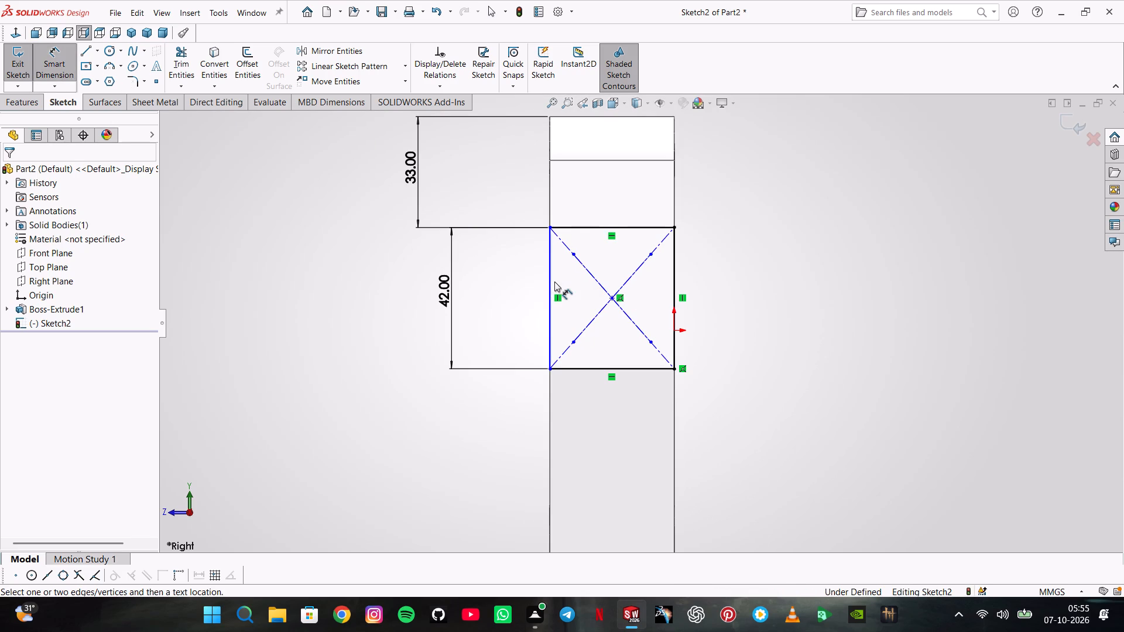
click(550, 281)
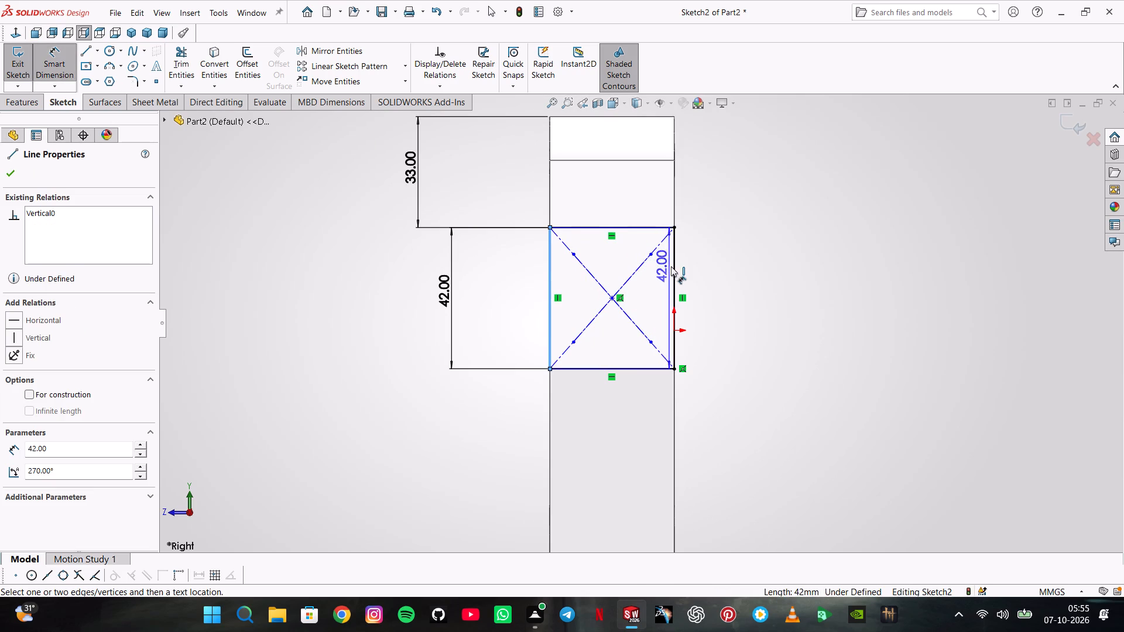
click(671, 266)
click(622, 446)
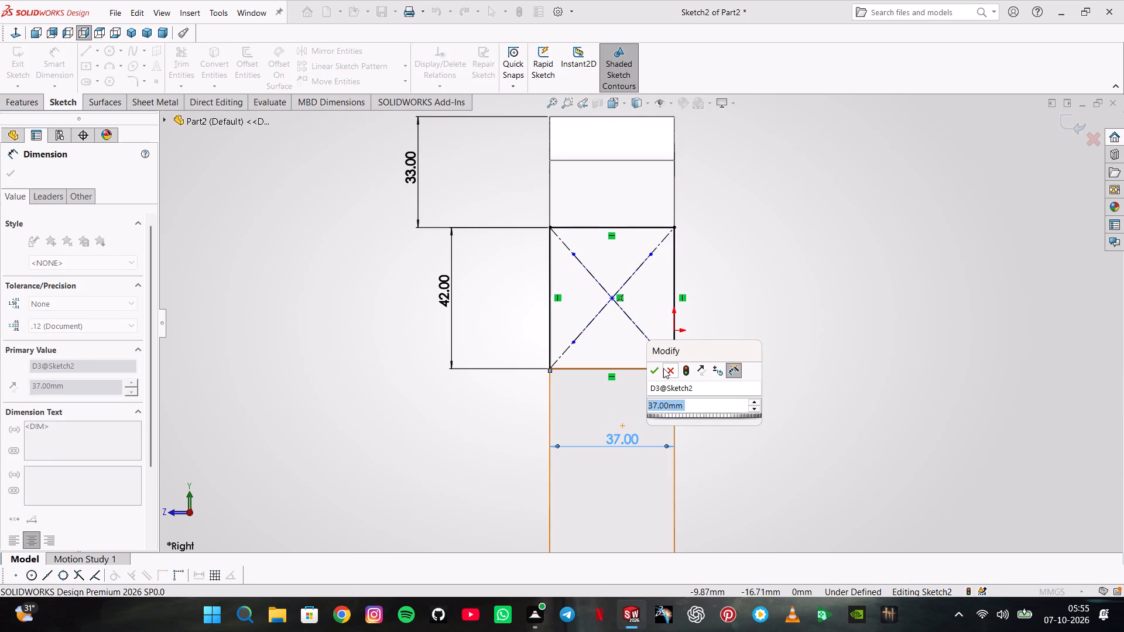
click(657, 367)
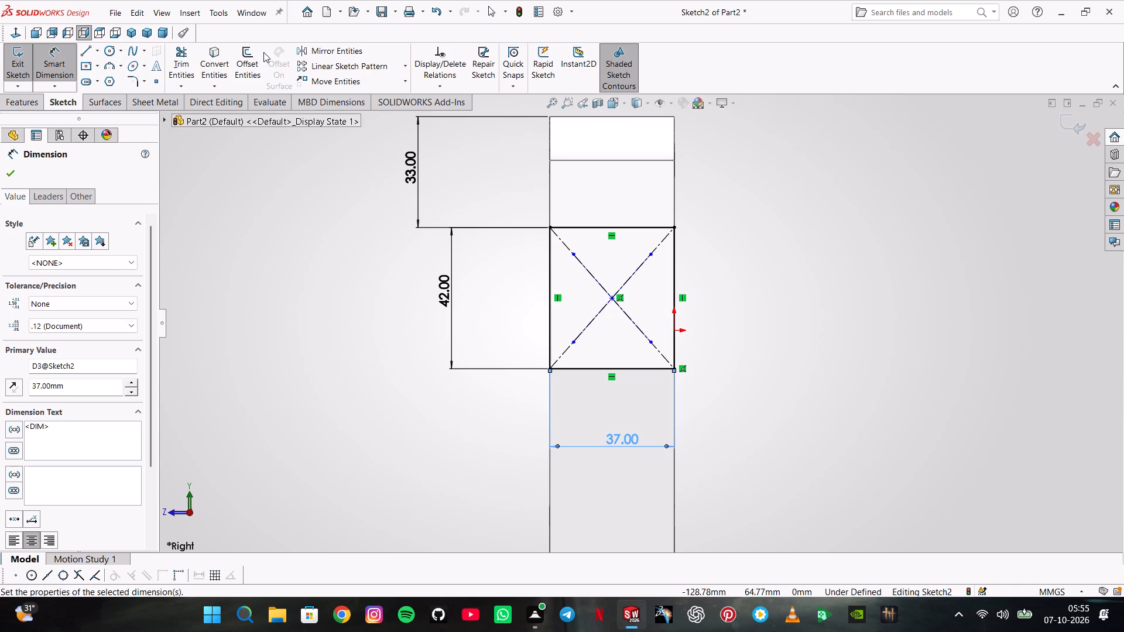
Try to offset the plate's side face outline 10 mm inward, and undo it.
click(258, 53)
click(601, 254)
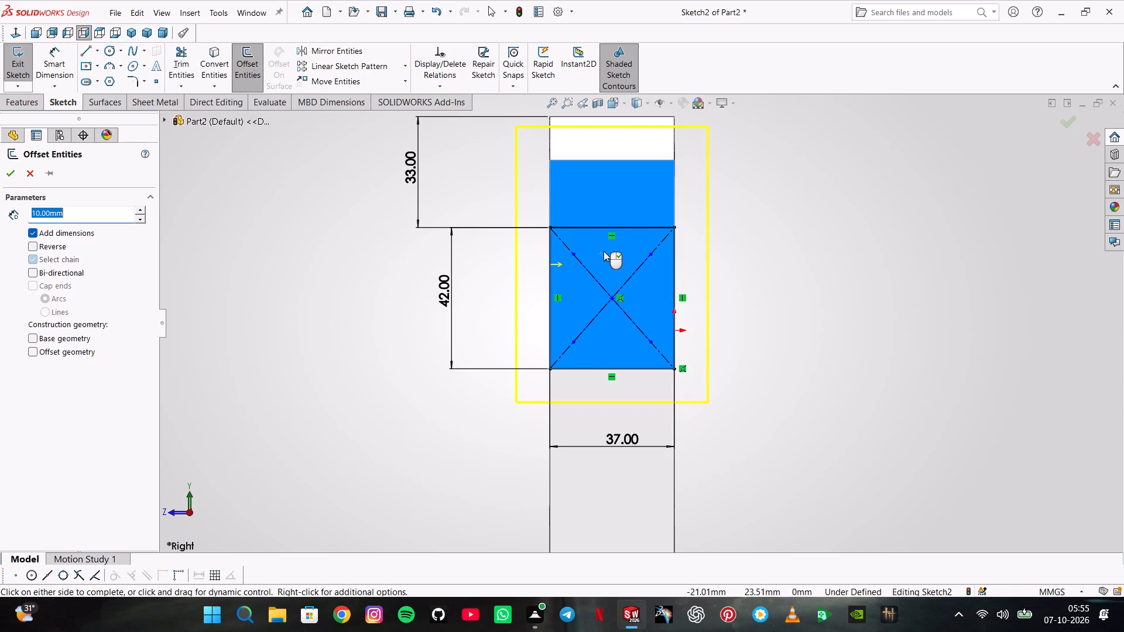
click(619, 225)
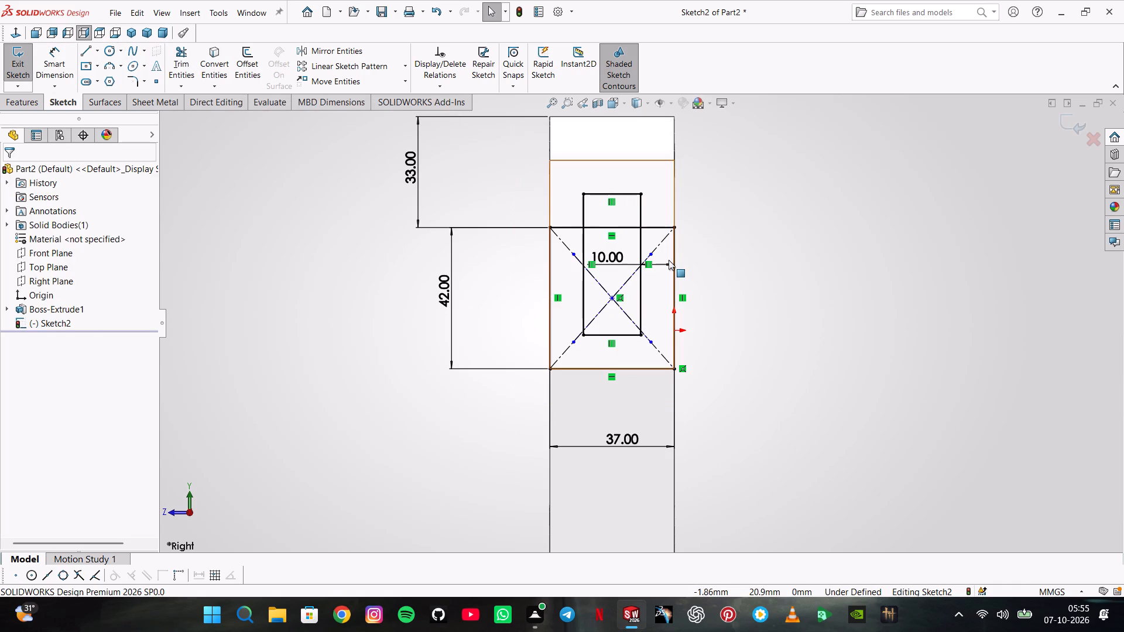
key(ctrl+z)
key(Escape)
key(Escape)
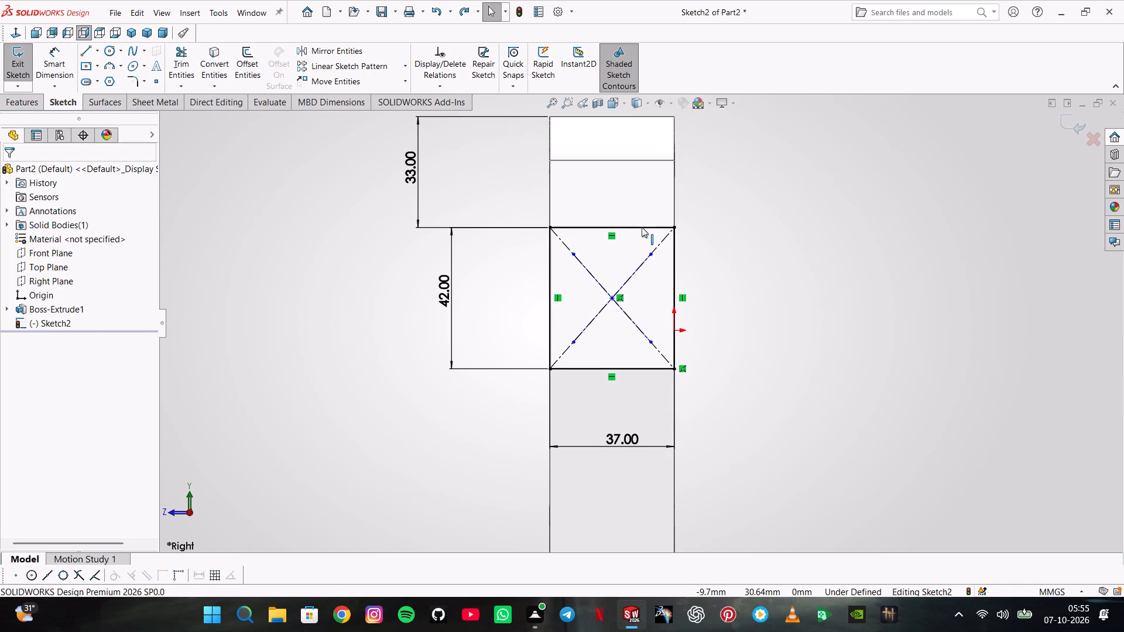
Offset all four lines of the outer rectangle 10 mm inward, with chain selection off, to form a new inner rectangle.
click(258, 71)
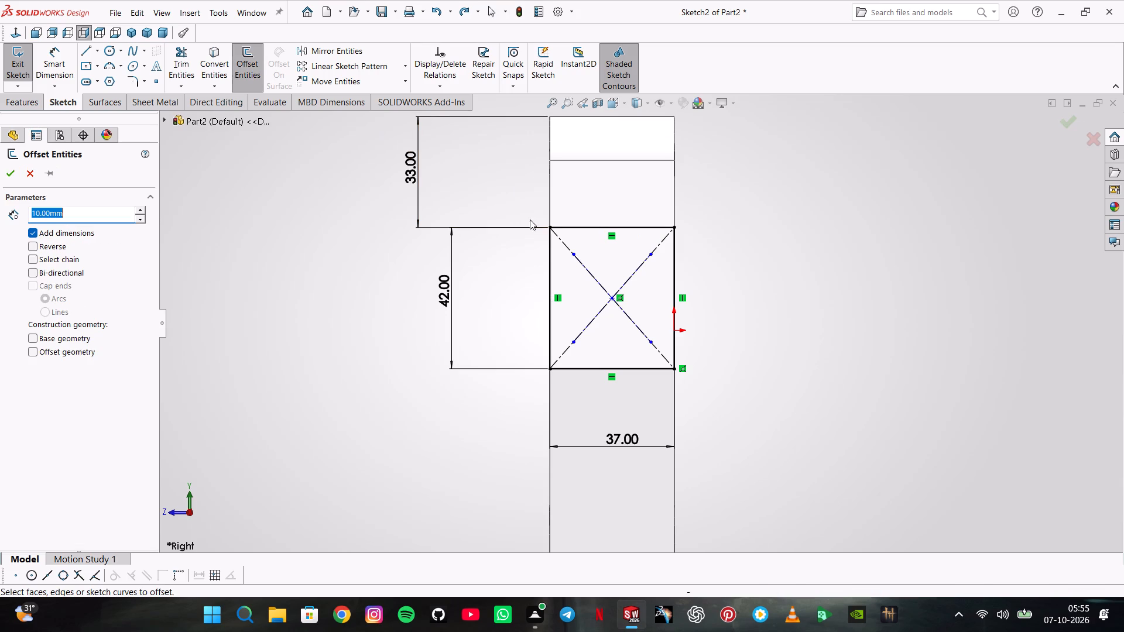
click(601, 230)
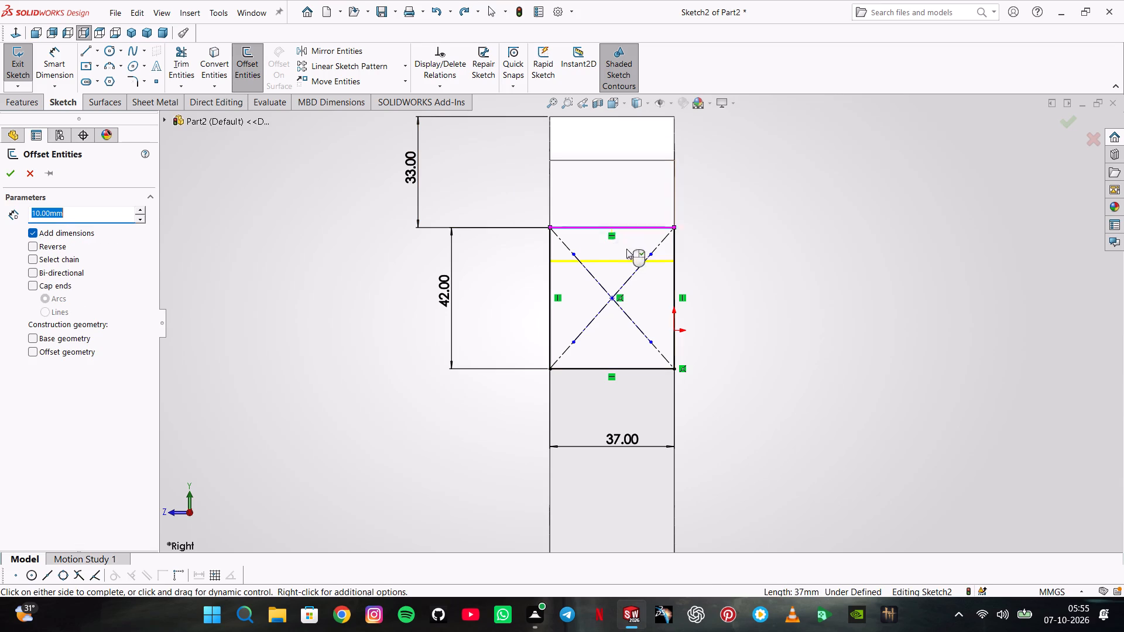
ctrl+click(673, 273)
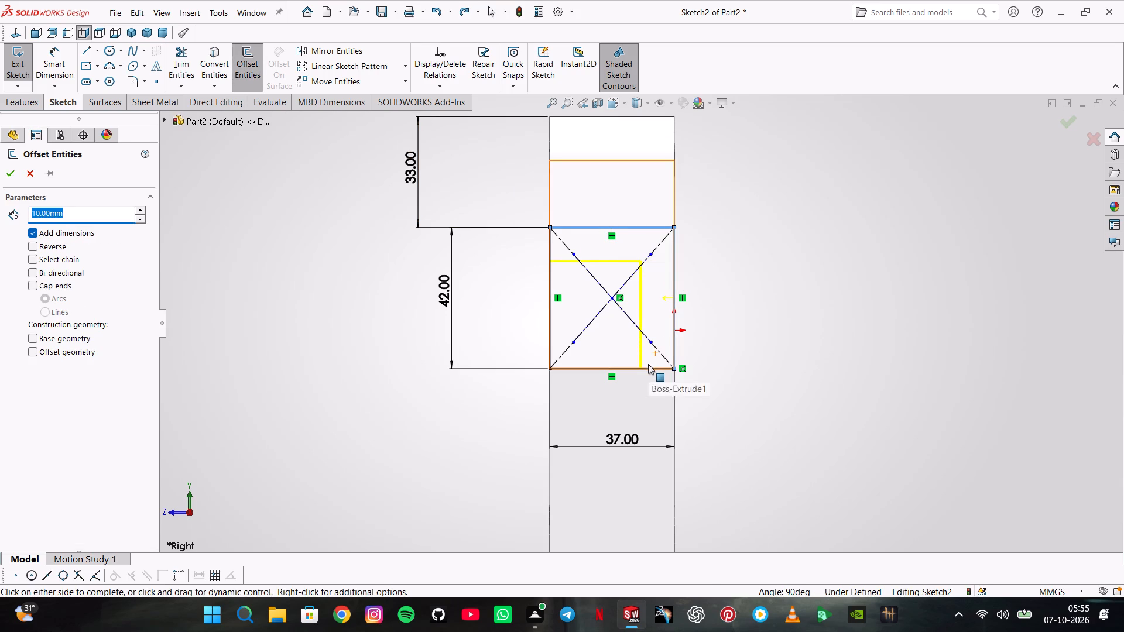
ctrl+click(650, 367)
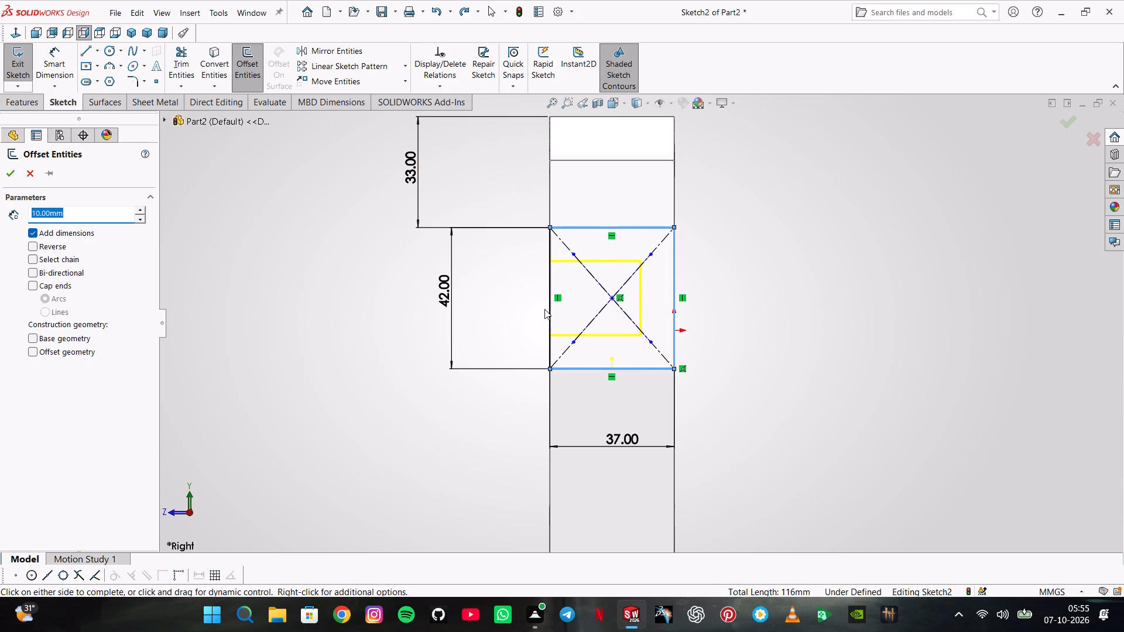
ctrl+click(550, 307)
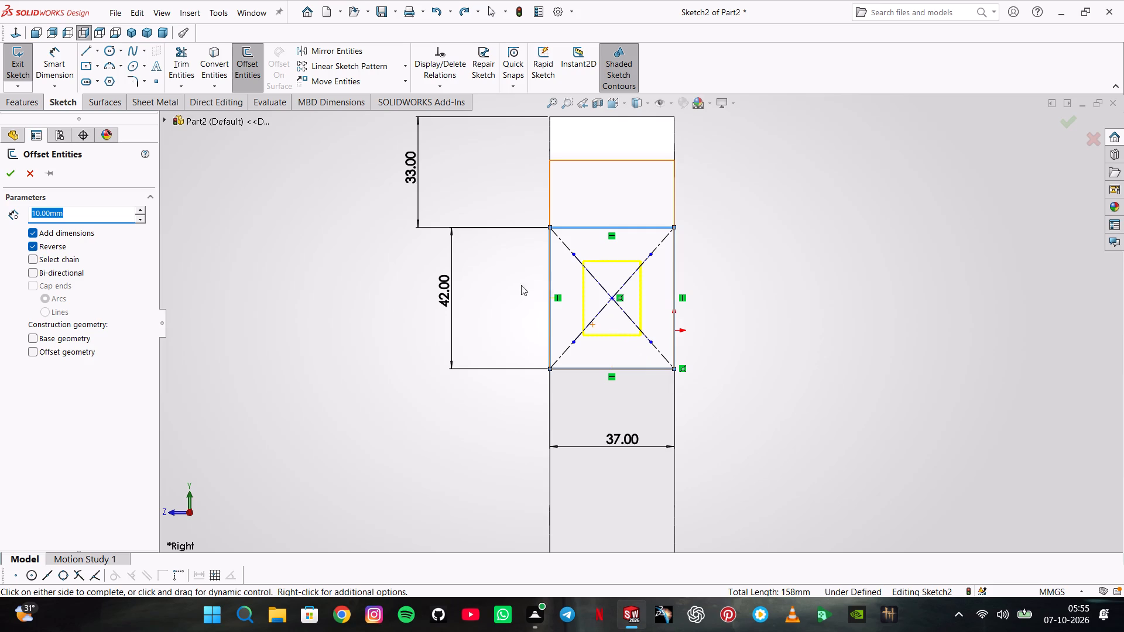
click(12, 165)
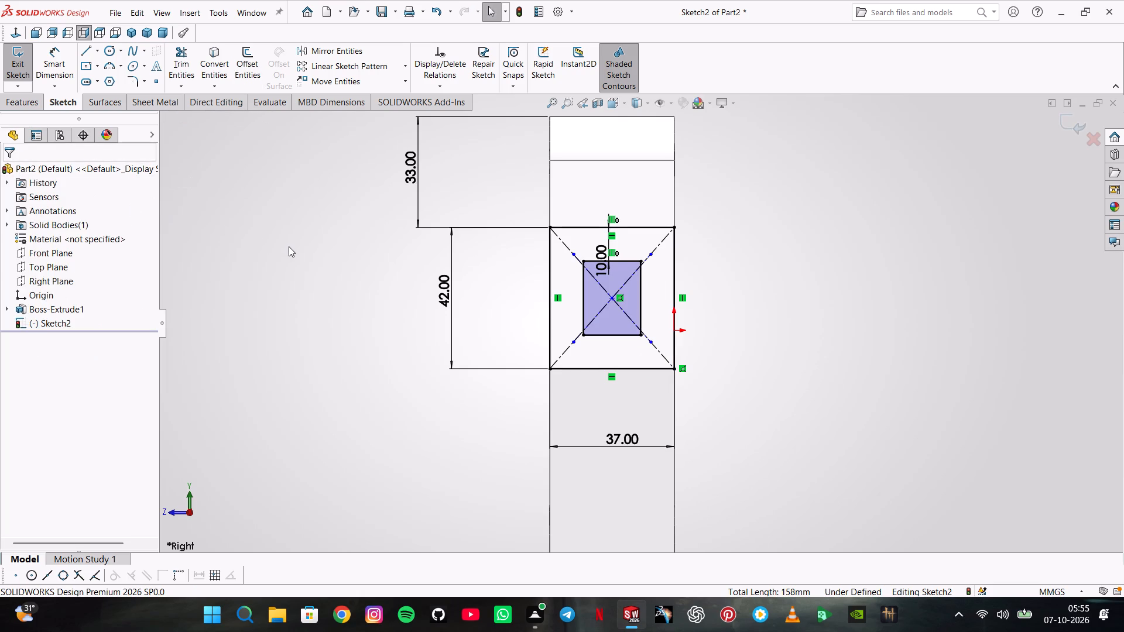
Sketch two horizontal lines about 10 mm long, one above the other, joining the inner and outer rectangles' origin-side vertical lines.
scroll(667, 237, down, 7)
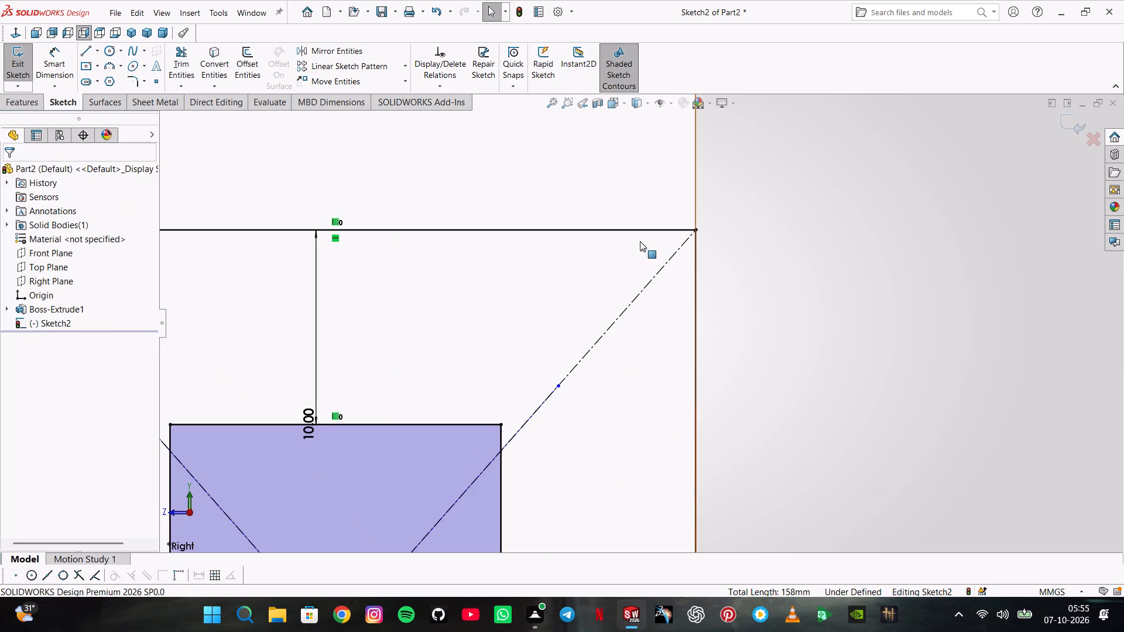
scroll(472, 276, up, 5)
scroll(525, 312, up, 4)
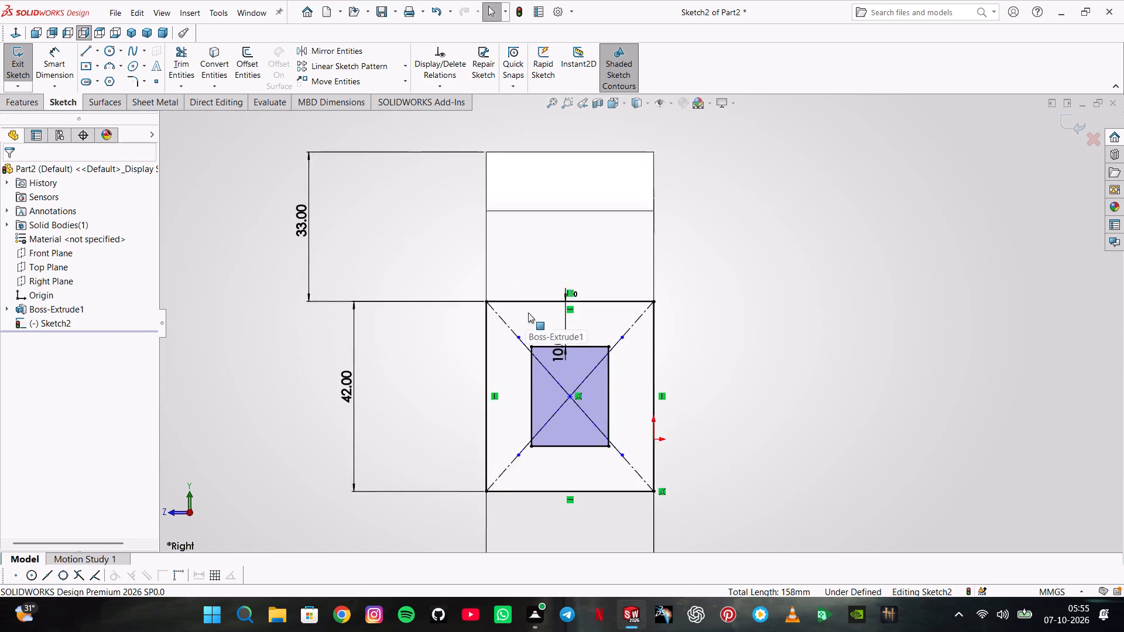
scroll(622, 422, down, 6)
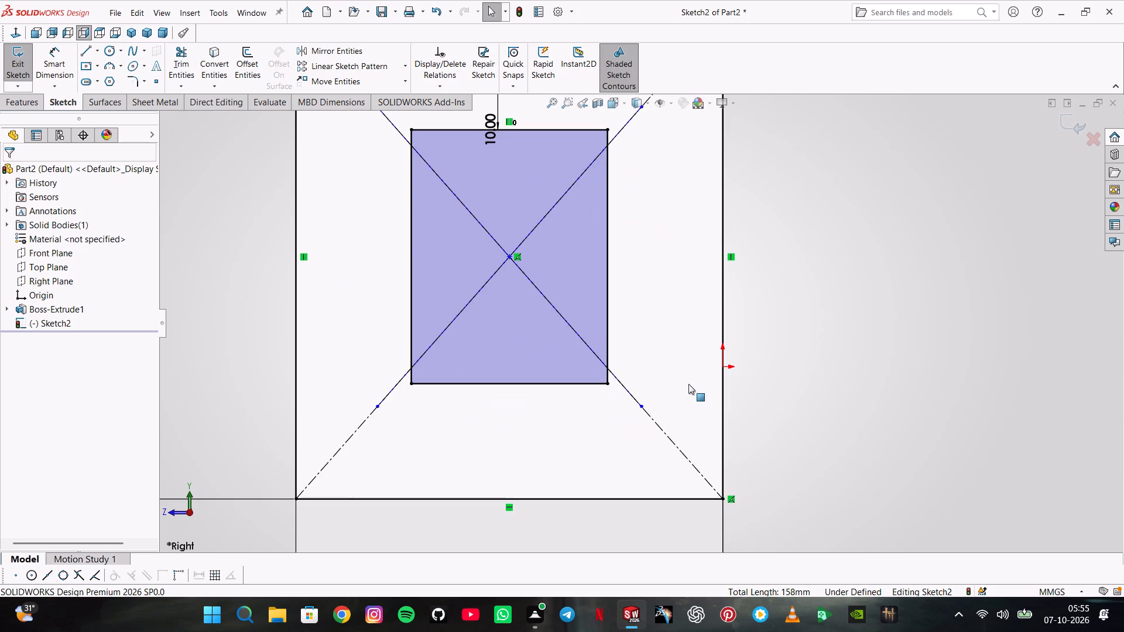
scroll(688, 384, up, 4)
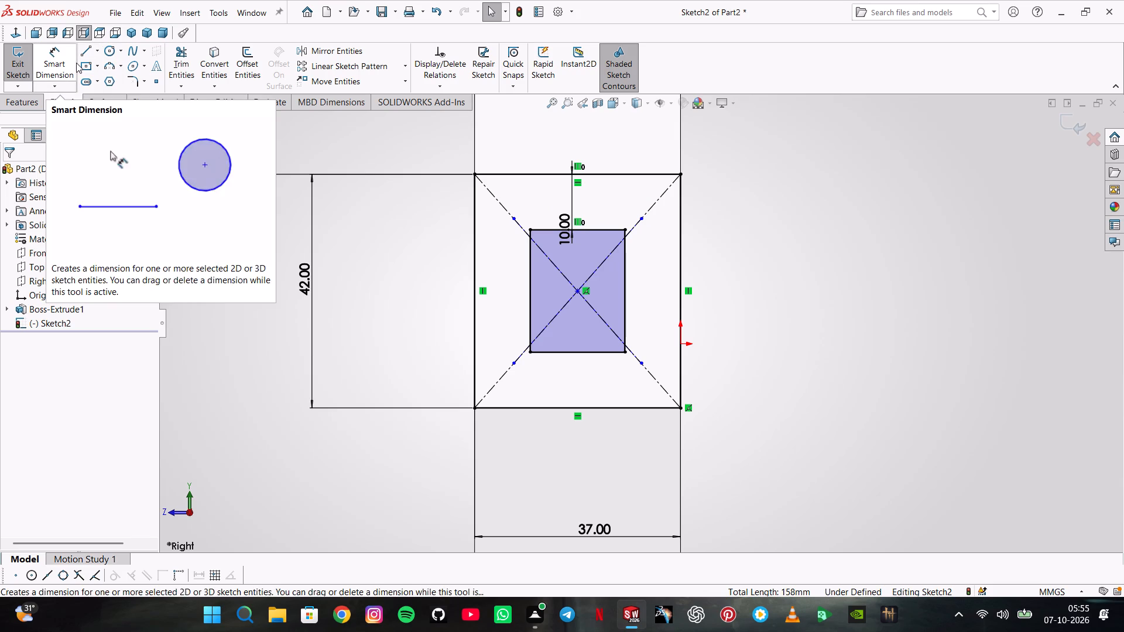
click(85, 50)
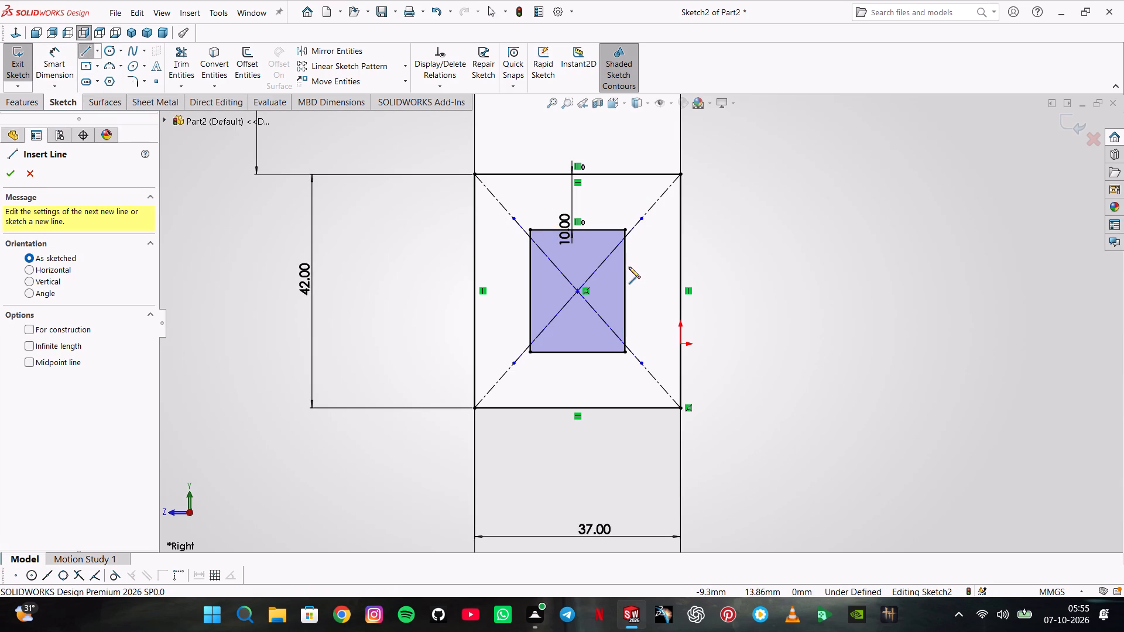
click(626, 267)
click(679, 267)
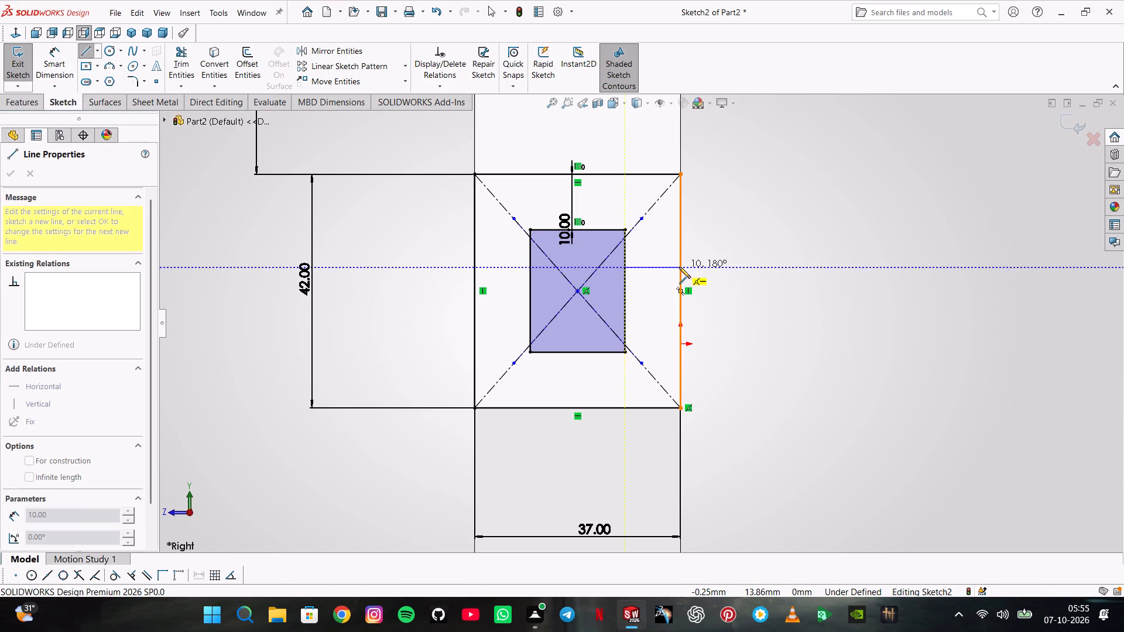
double_click(696, 255)
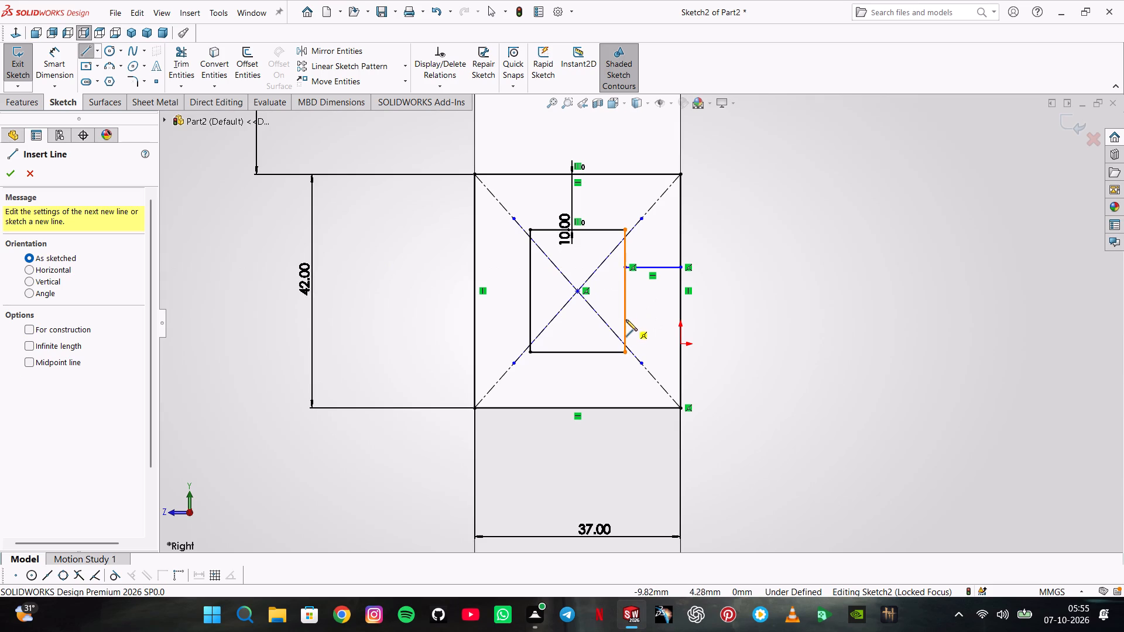
click(626, 320)
click(683, 320)
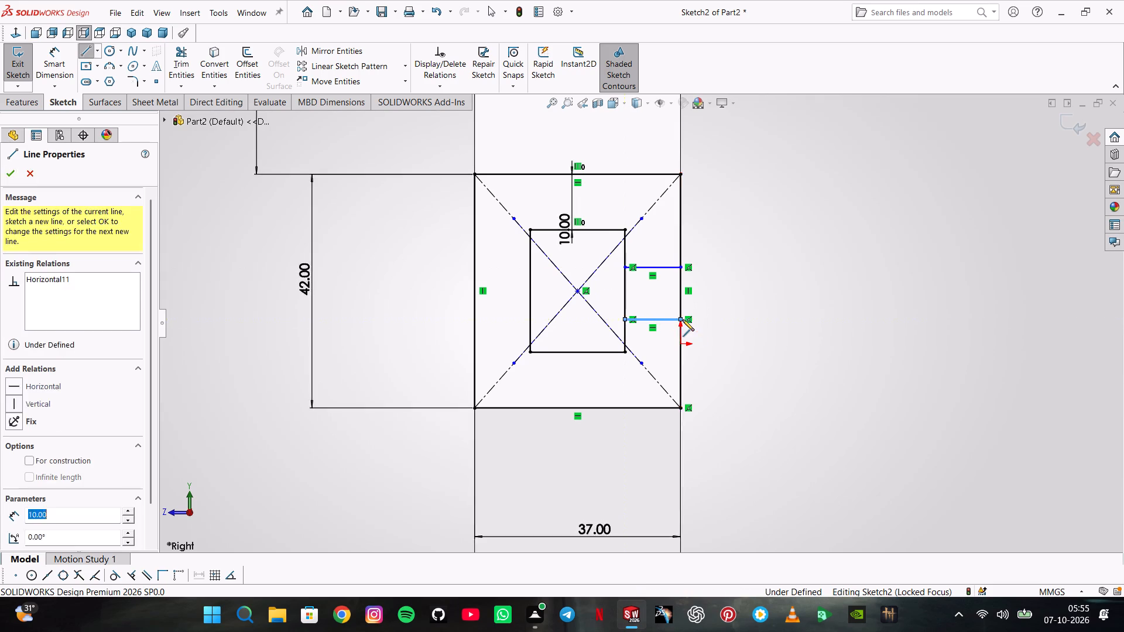
double_click(701, 313)
Sketch a horizontal construction line about 29 mm long from the rectangles' centre out past the outer rectangle's origin-side edge.
click(578, 290)
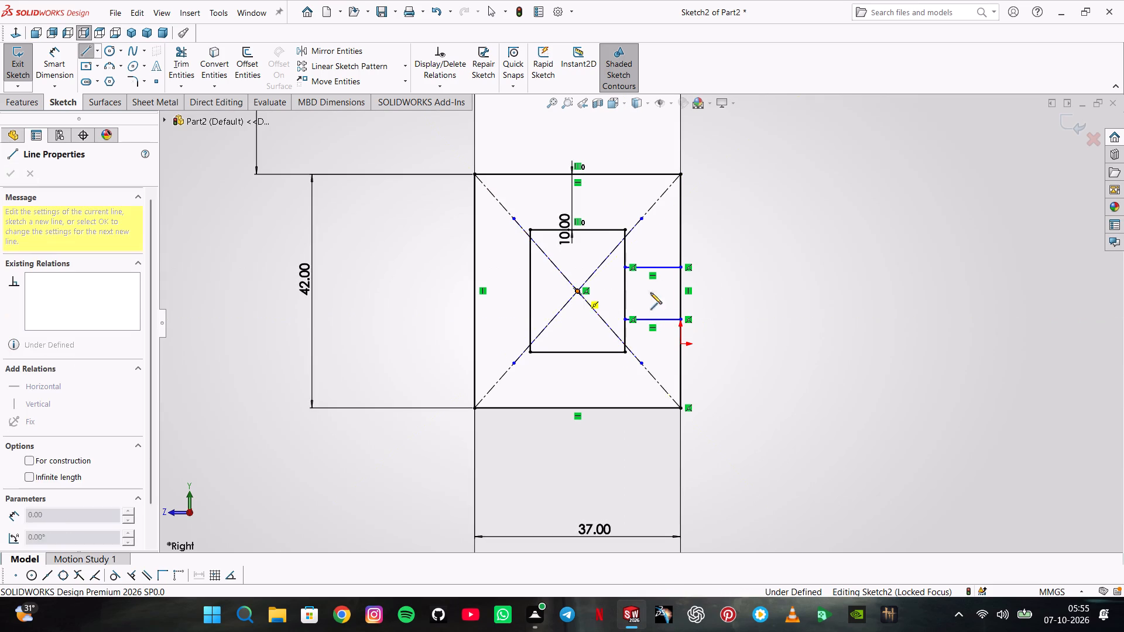
click(738, 289)
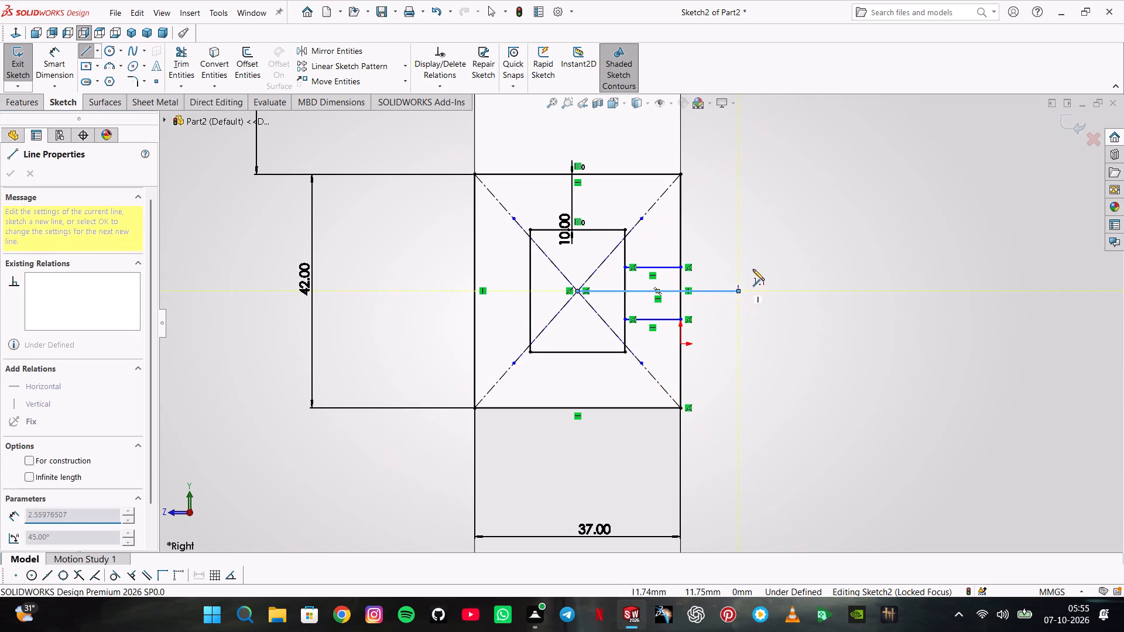
double_click(755, 266)
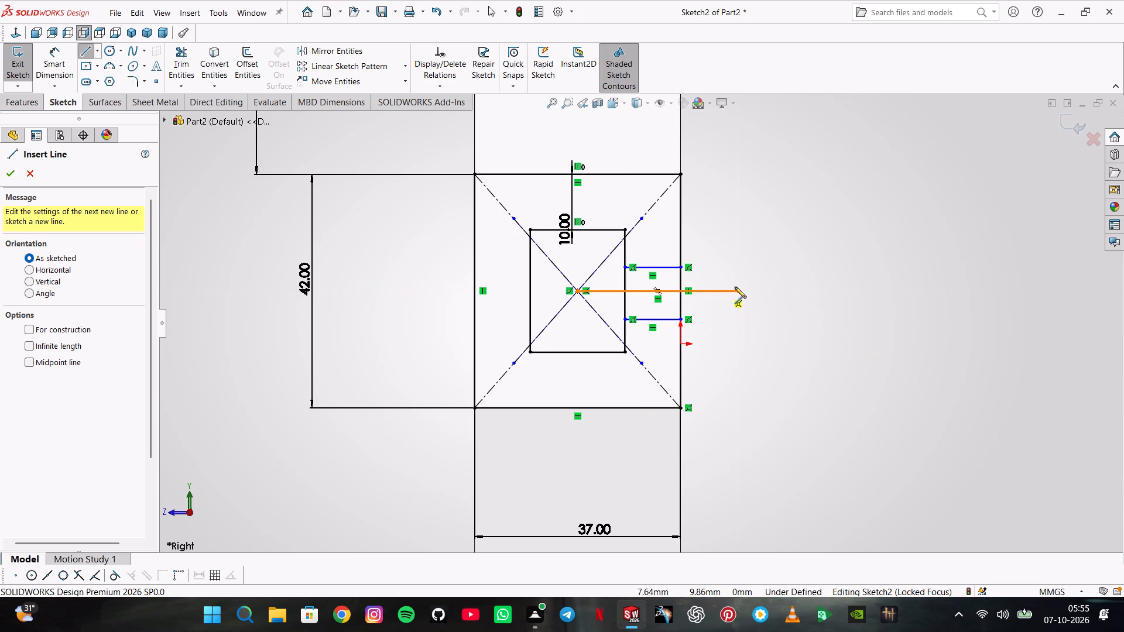
key(Escape)
right_click(711, 294)
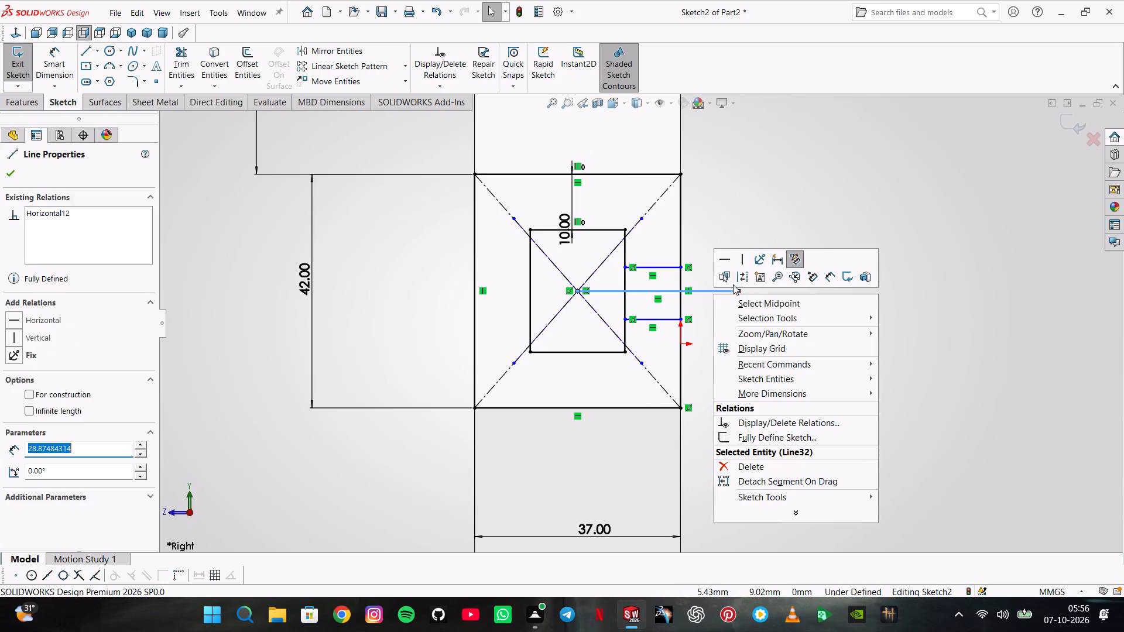
click(742, 283)
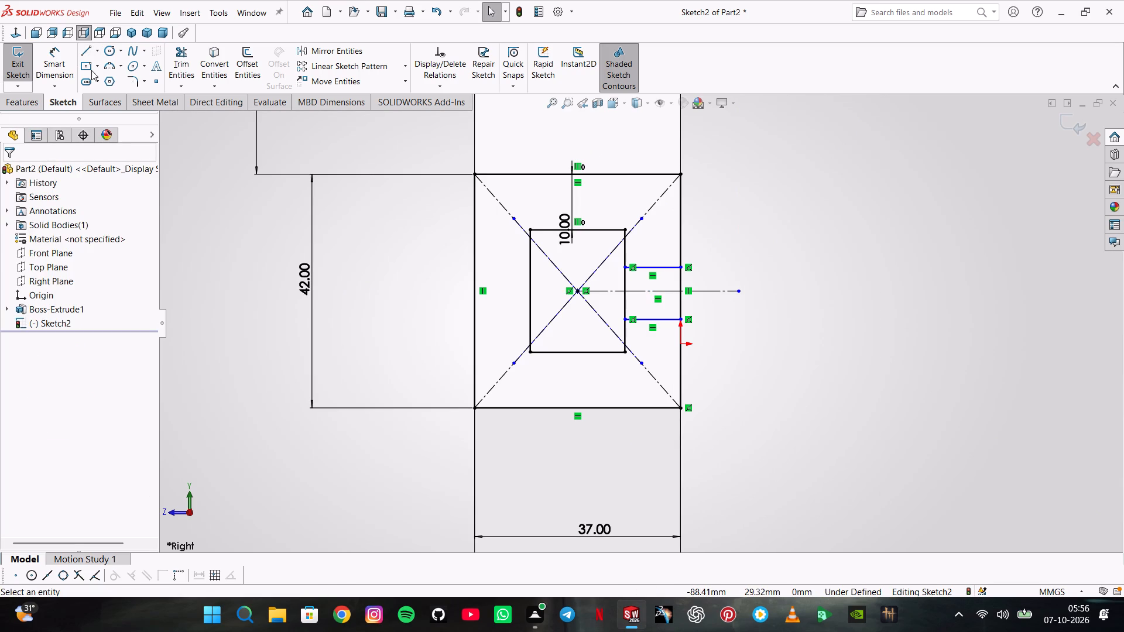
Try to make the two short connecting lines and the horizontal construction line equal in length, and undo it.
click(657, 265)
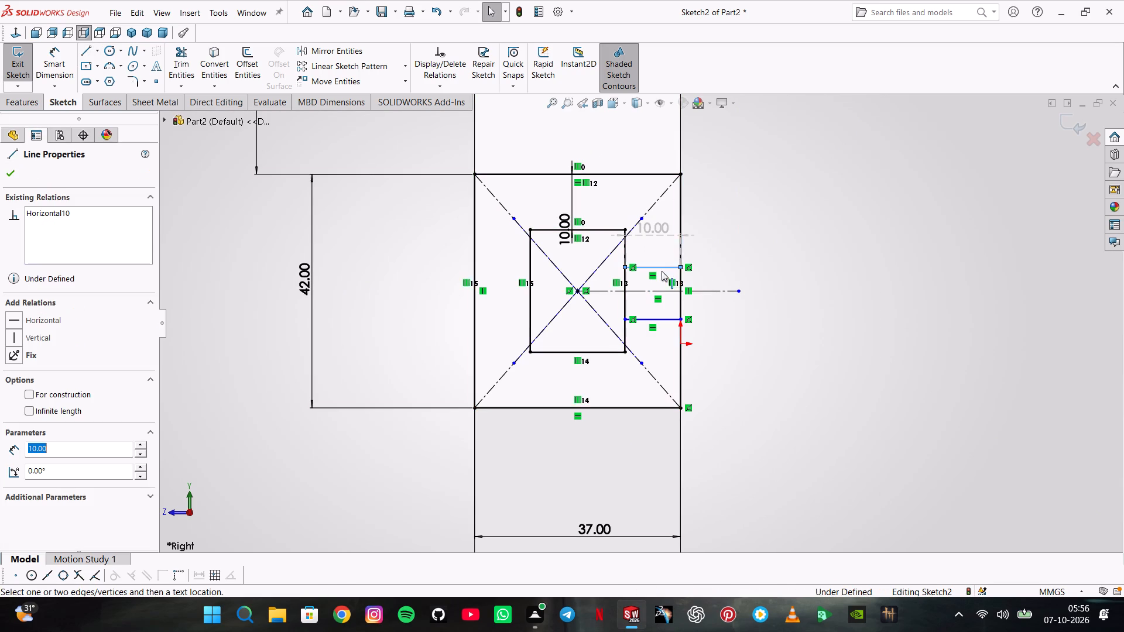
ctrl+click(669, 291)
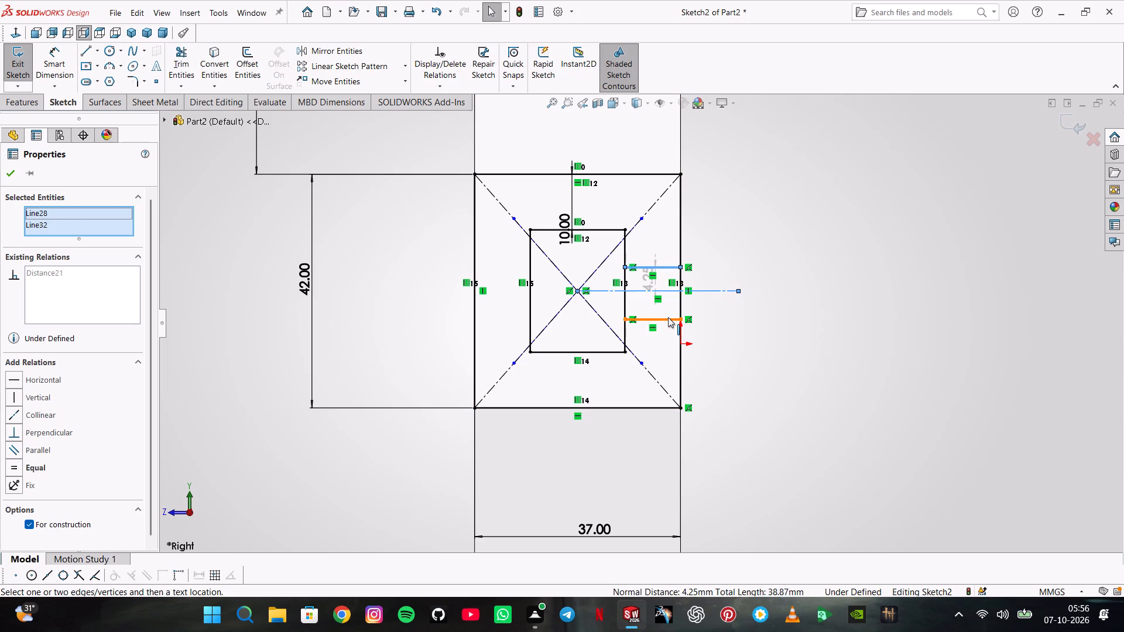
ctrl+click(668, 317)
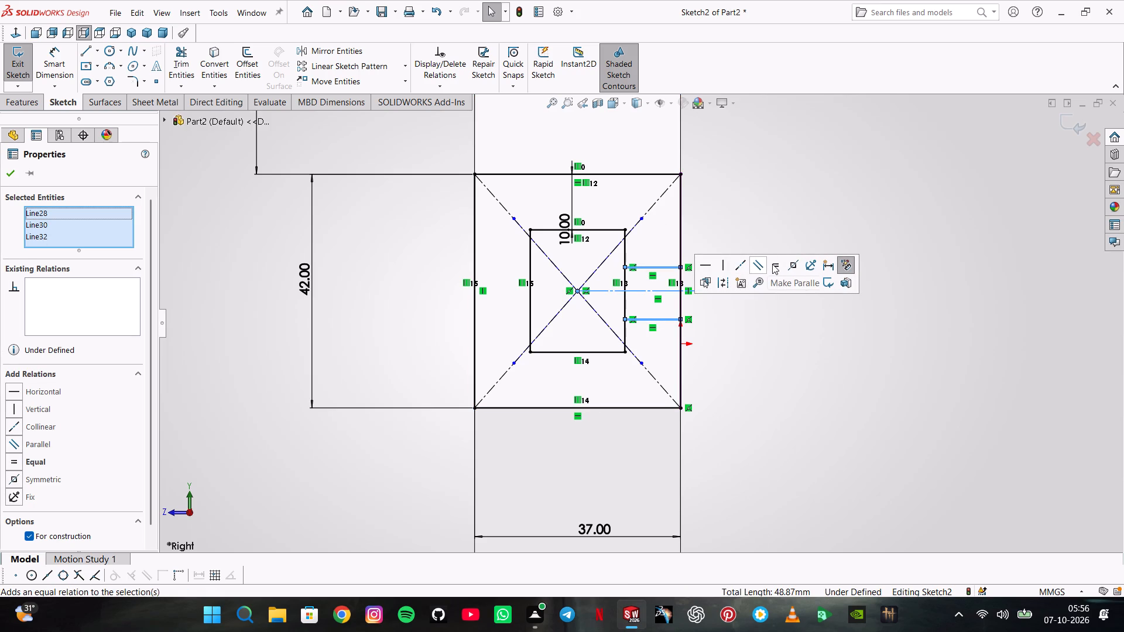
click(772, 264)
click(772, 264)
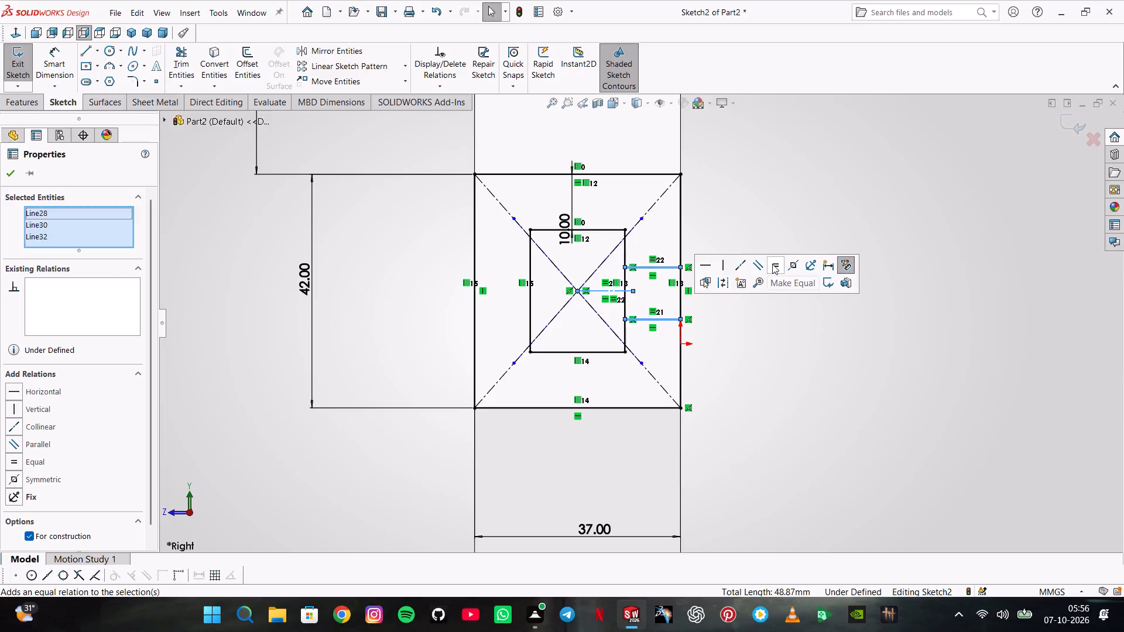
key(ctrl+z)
Cut the two short connecting lines and the horizontal construction line out of the sketch.
key(ctrl+x)
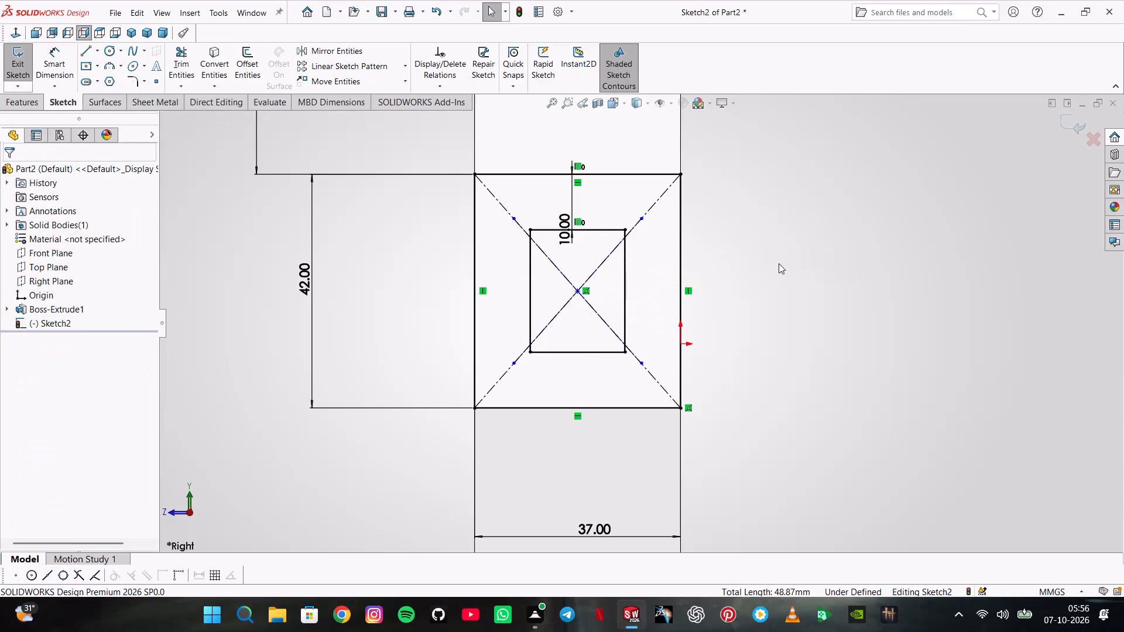
key(ctrl+y)
key(ctrl+y)
key(ctrl+y)
key(ctrl+y)
key(Escape)
key(Escape)
key(ctrl+y)
key(ctrl+y)
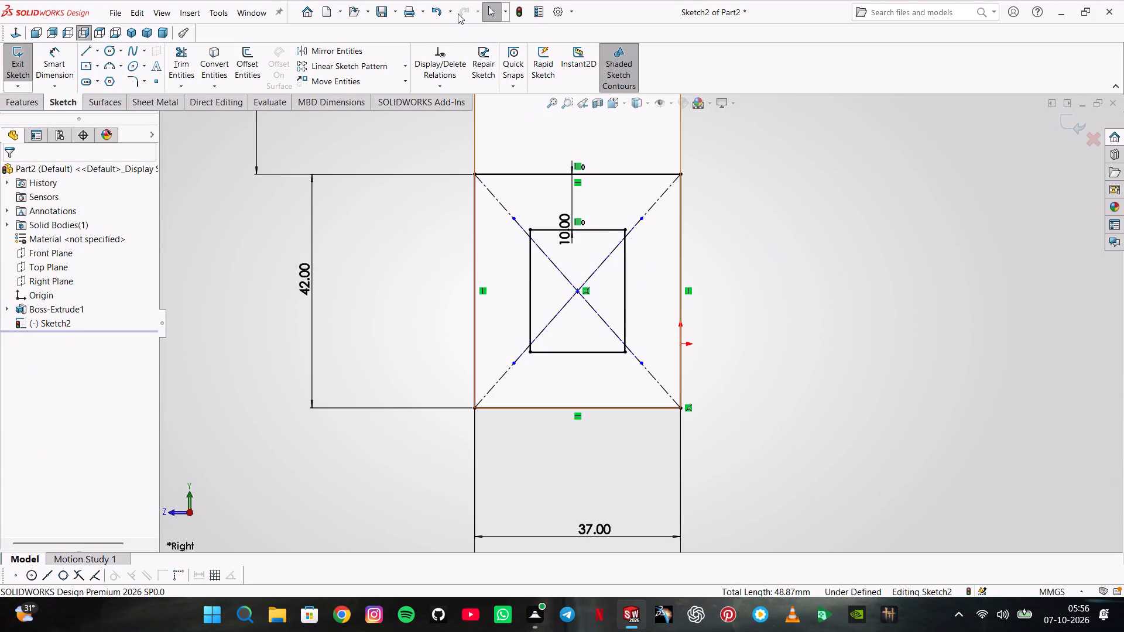
click(458, 13)
Sketch two horizontal lines about 10 mm long, one above the other, joining the inner and outer rectangles' origin-side vertical lines.
click(92, 49)
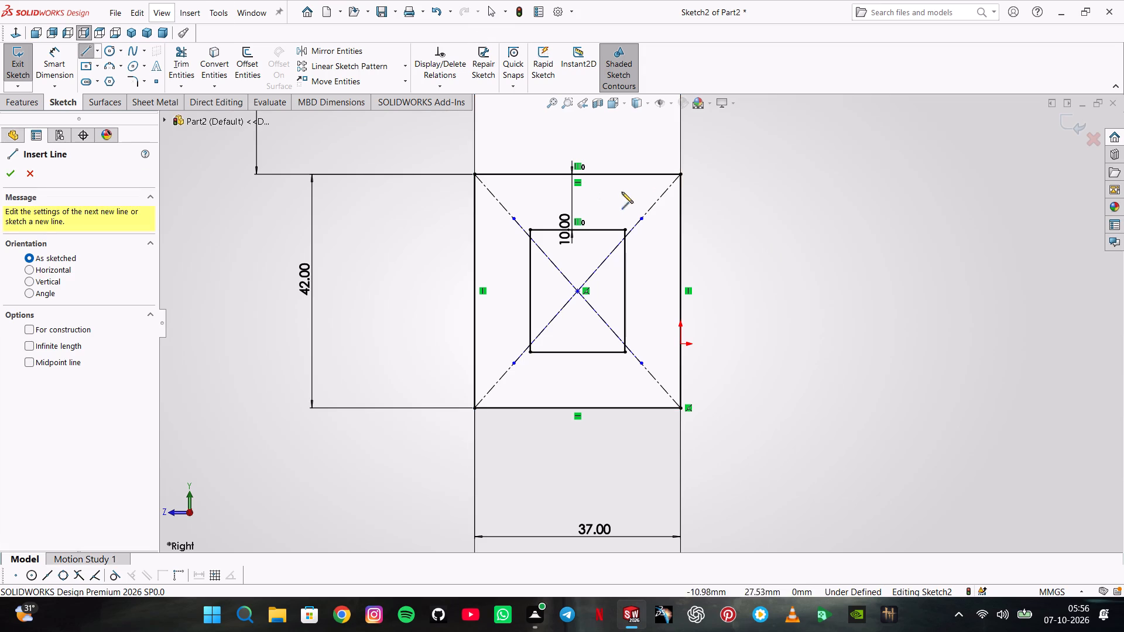
click(626, 269)
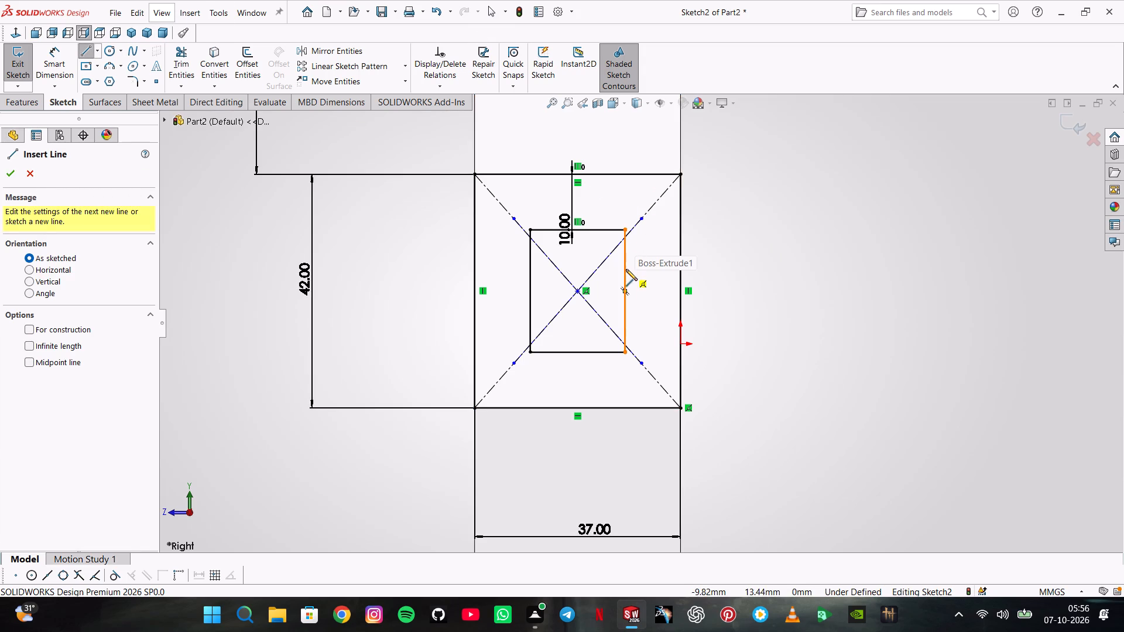
click(682, 269)
double_click(710, 253)
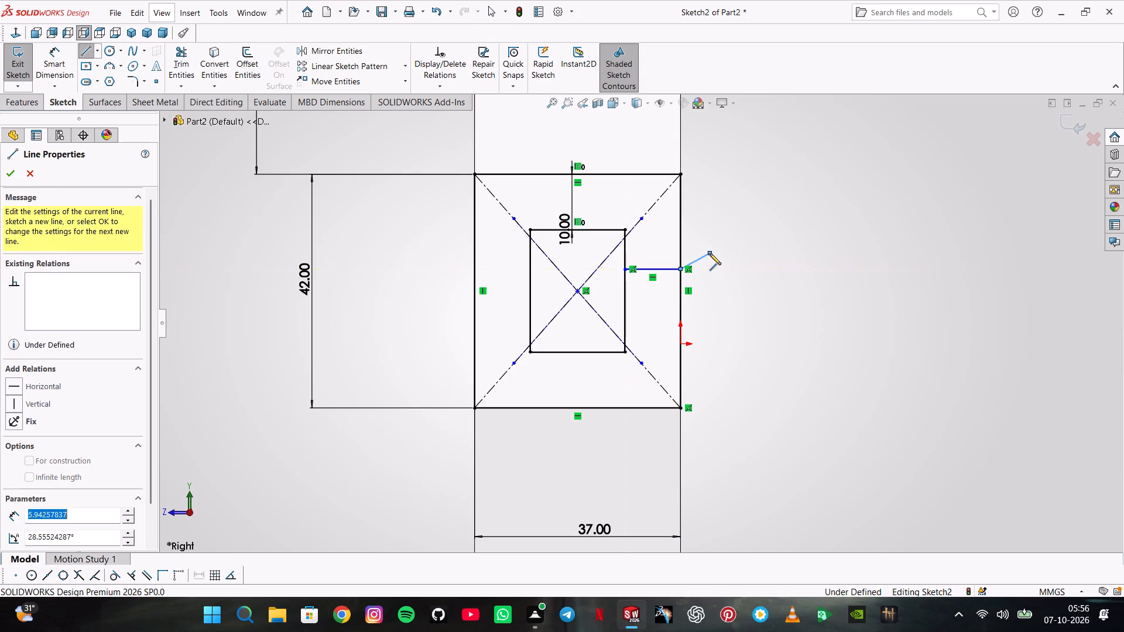
click(626, 321)
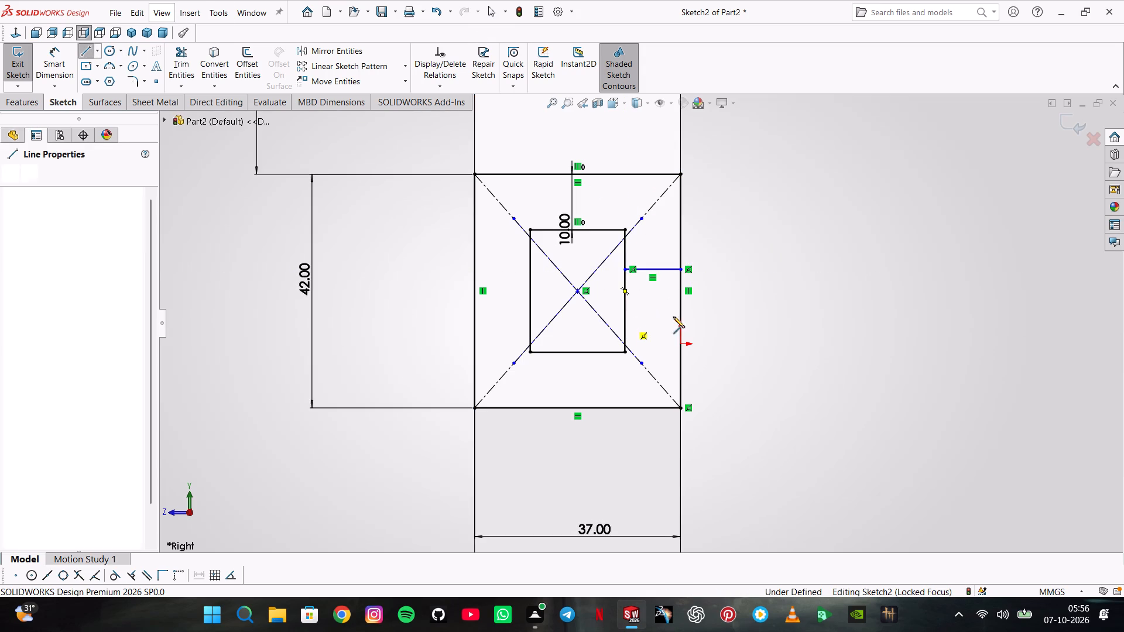
click(682, 321)
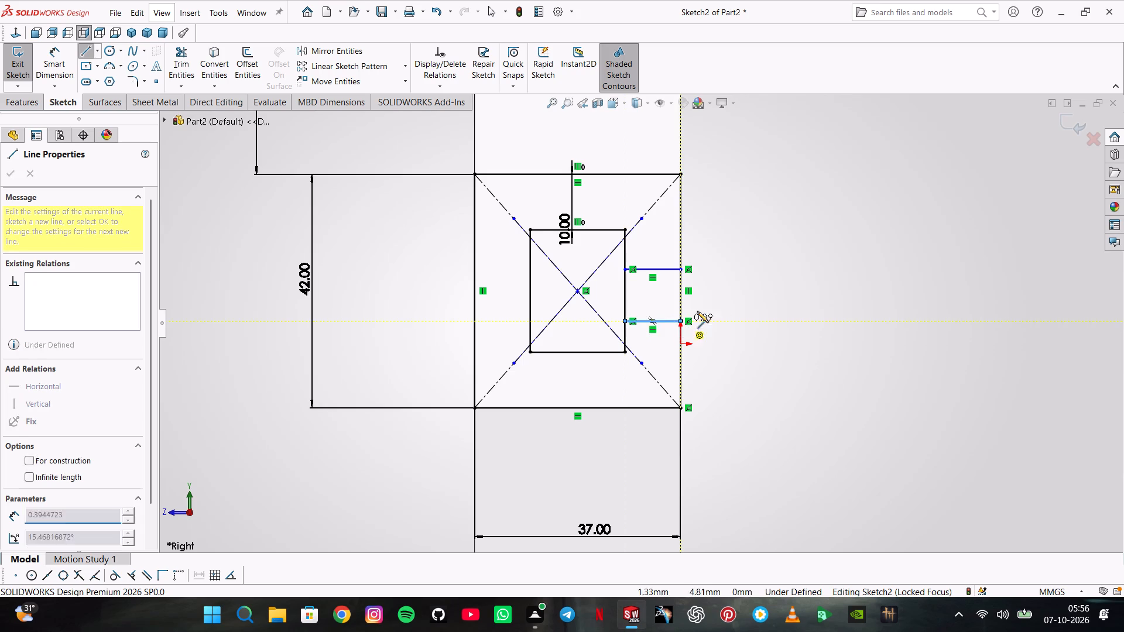
double_click(707, 304)
Sketch a horizontal line about 28 mm long from the rectangles' centre past the outer rectangle's origin-side edge, and make it construction geometry.
click(580, 291)
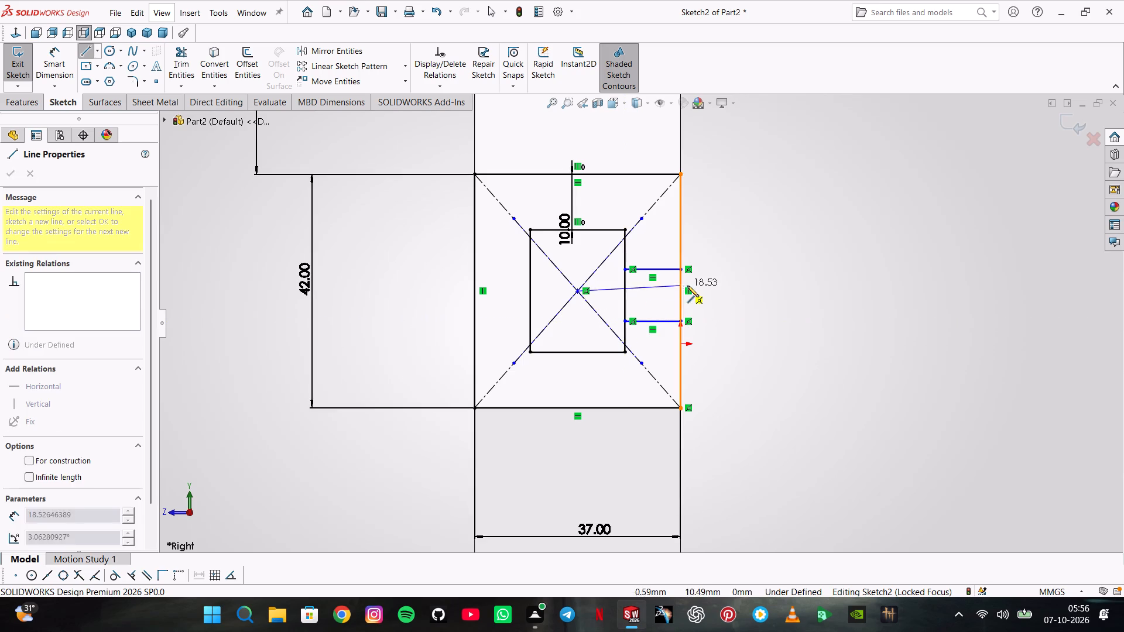
click(736, 293)
double_click(743, 283)
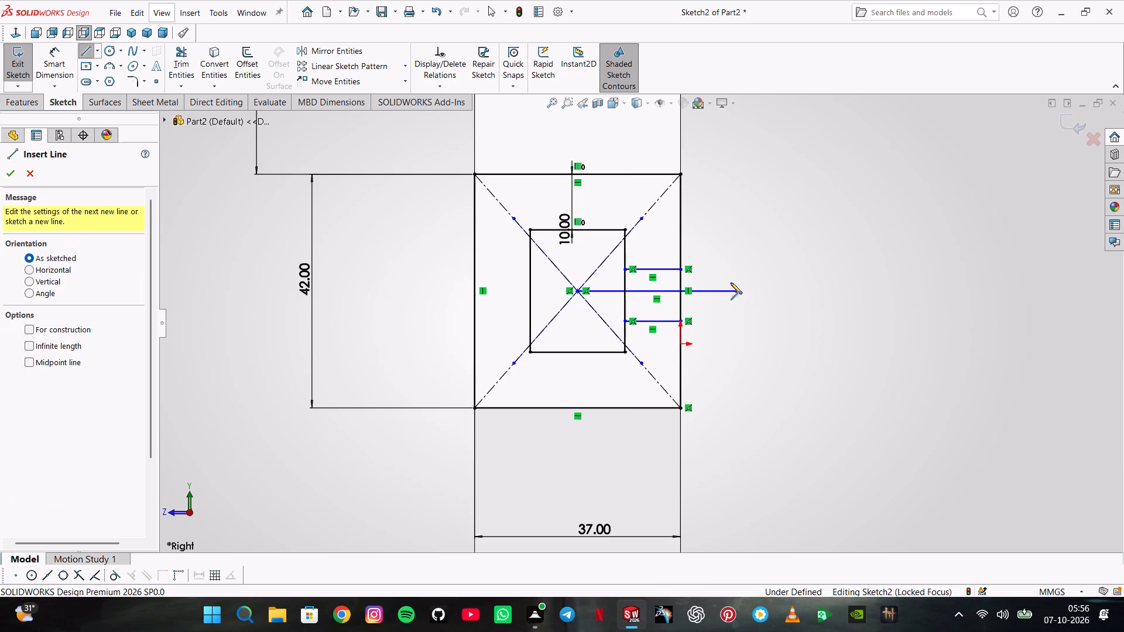
key(grave)
key(Escape)
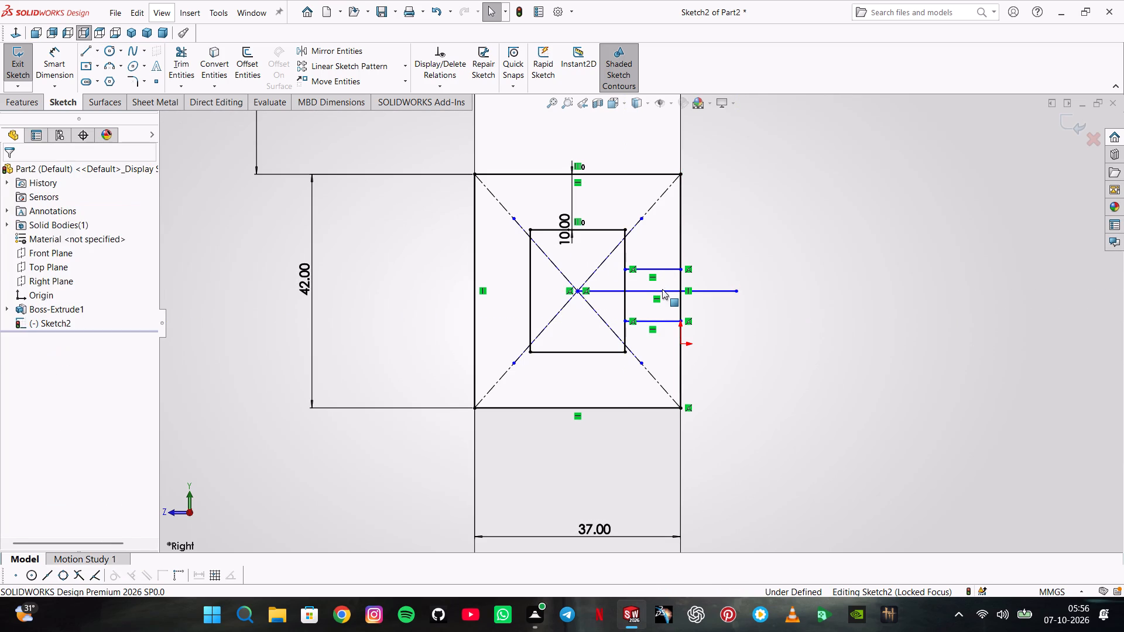
right_click(662, 289)
click(691, 274)
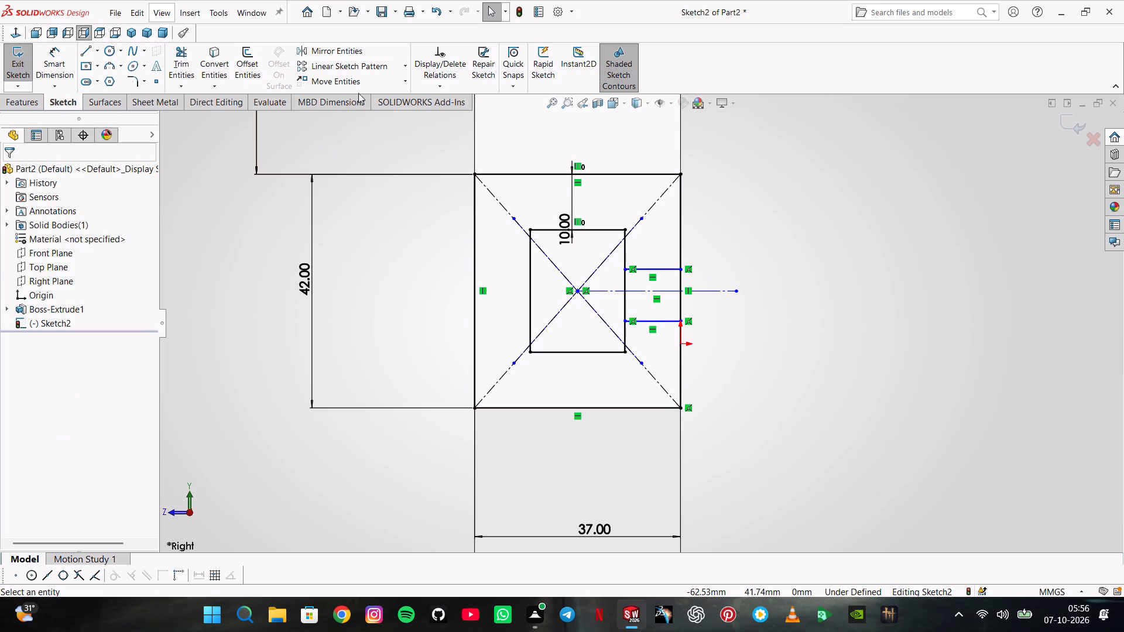
Trim away the part of the inner rectangle's origin-side vertical line between the two short horizontal lines.
click(191, 74)
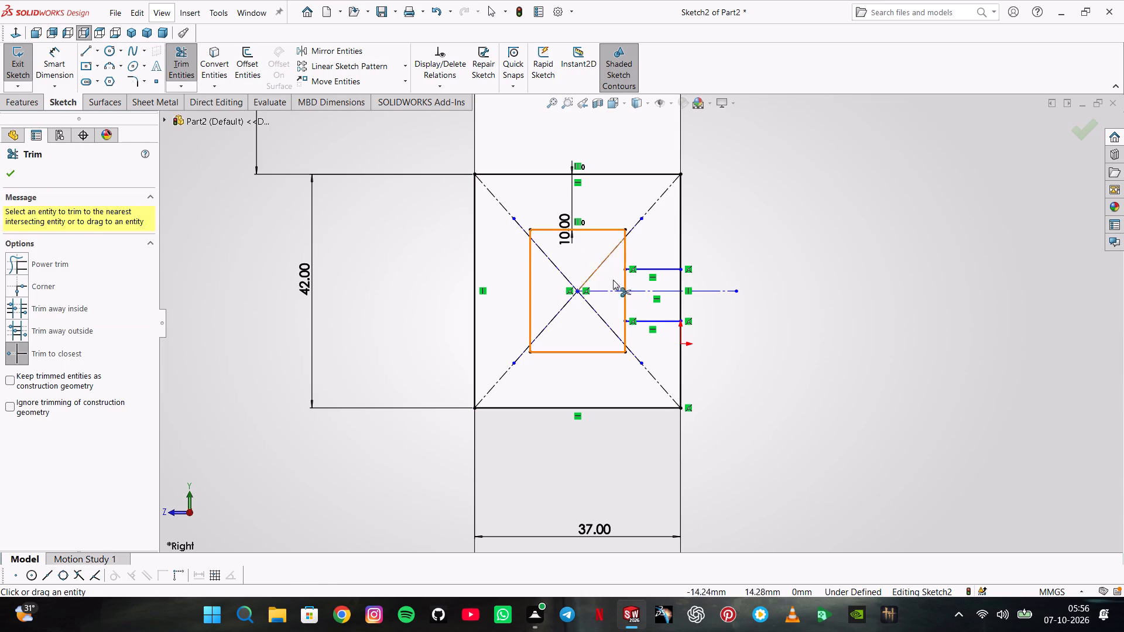
click(626, 283)
click(625, 307)
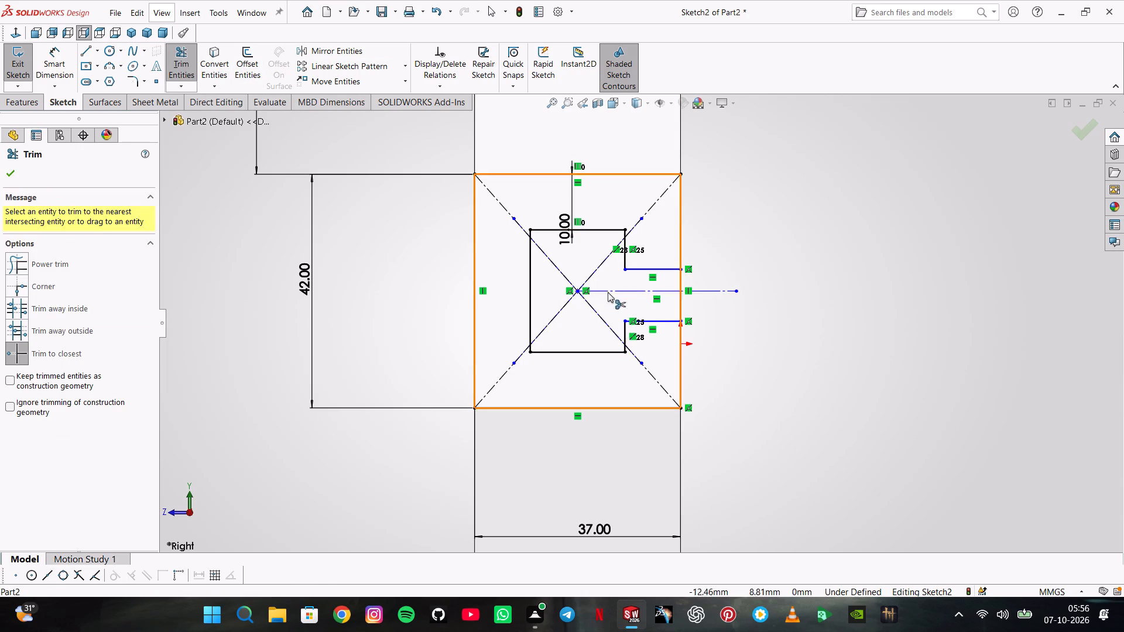
Dimension the vertical distance between the two short horizontal notch lines as 13 mm.
click(52, 70)
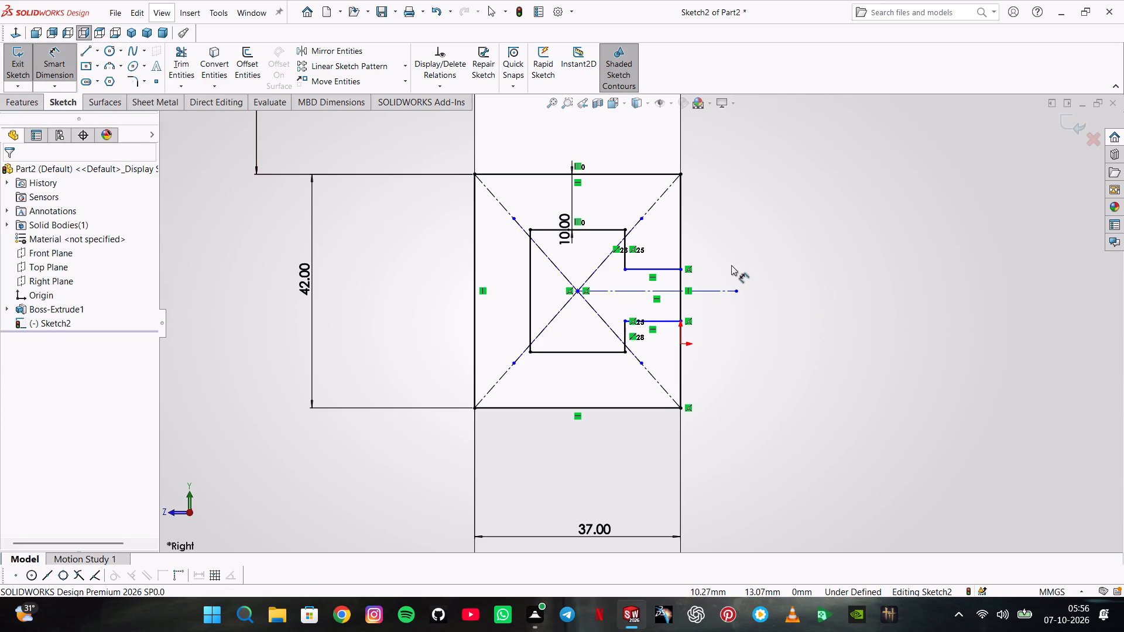
click(673, 267)
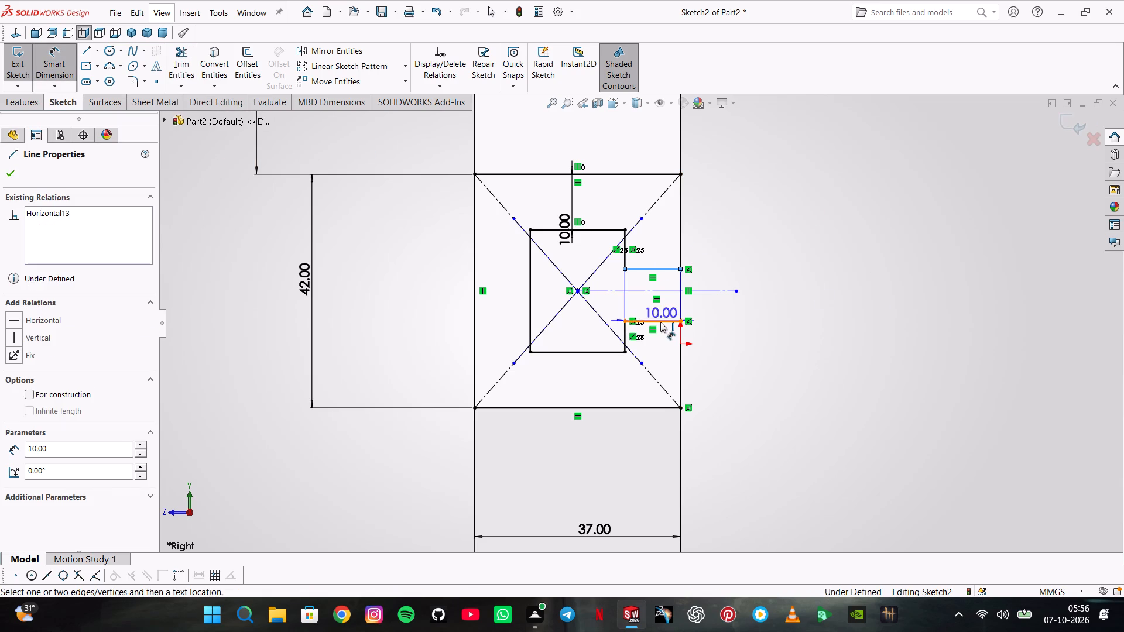
click(660, 322)
click(766, 293)
text(13)
key(Return)
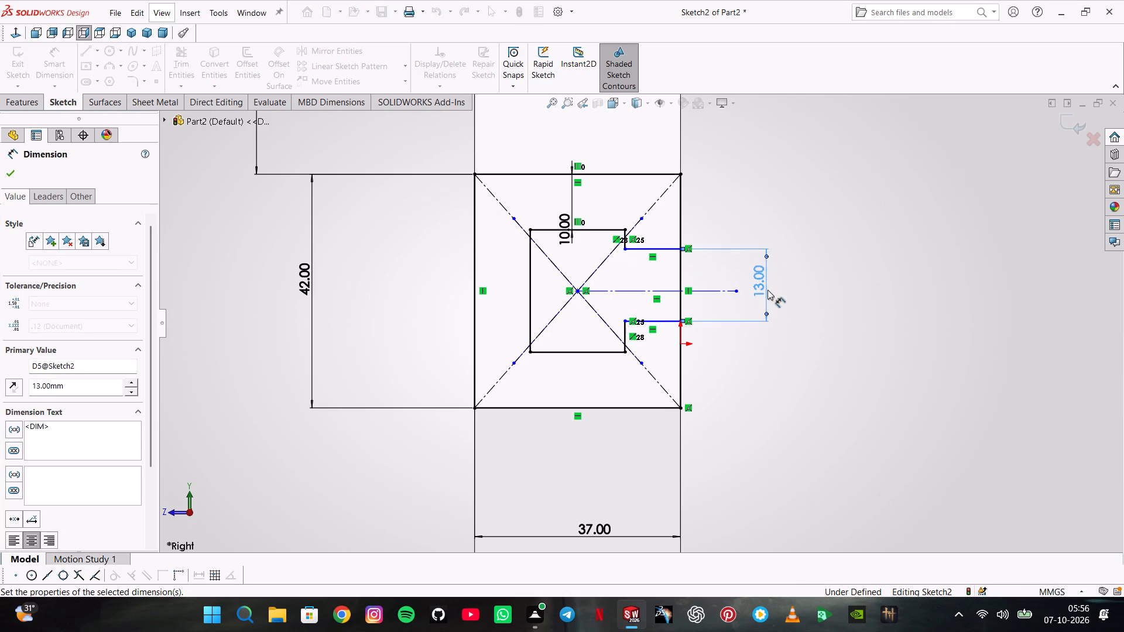
Dimension the distance from the upper notch line to the horizontal construction line as 13/2, i.e. 6.5 mm.
click(649, 250)
click(664, 291)
click(730, 268)
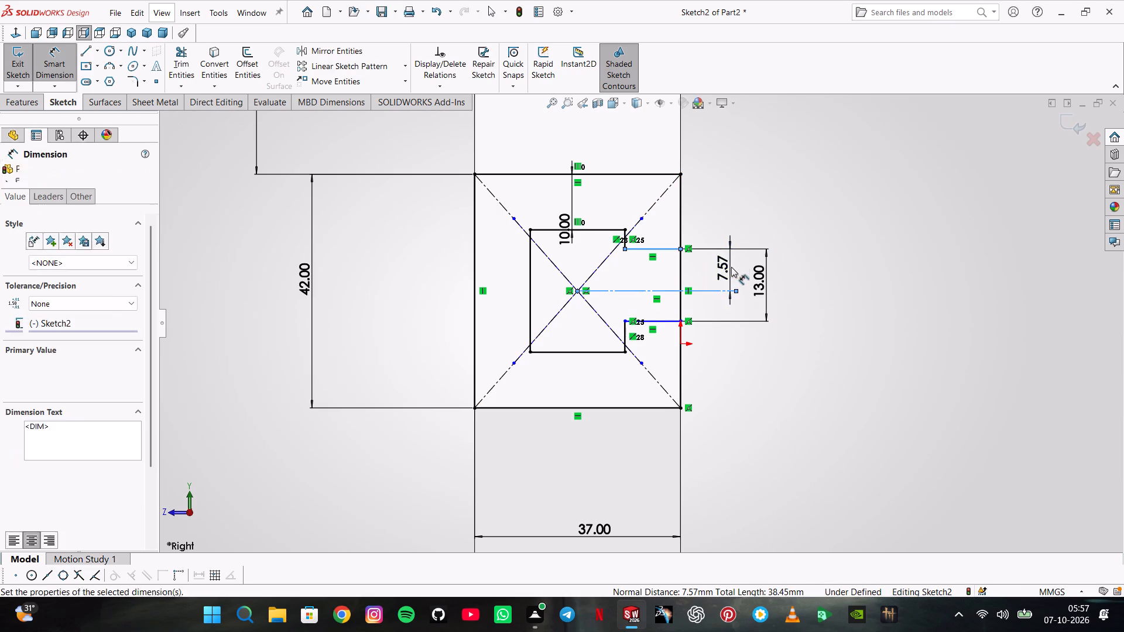
text(13/2)
key(Return)
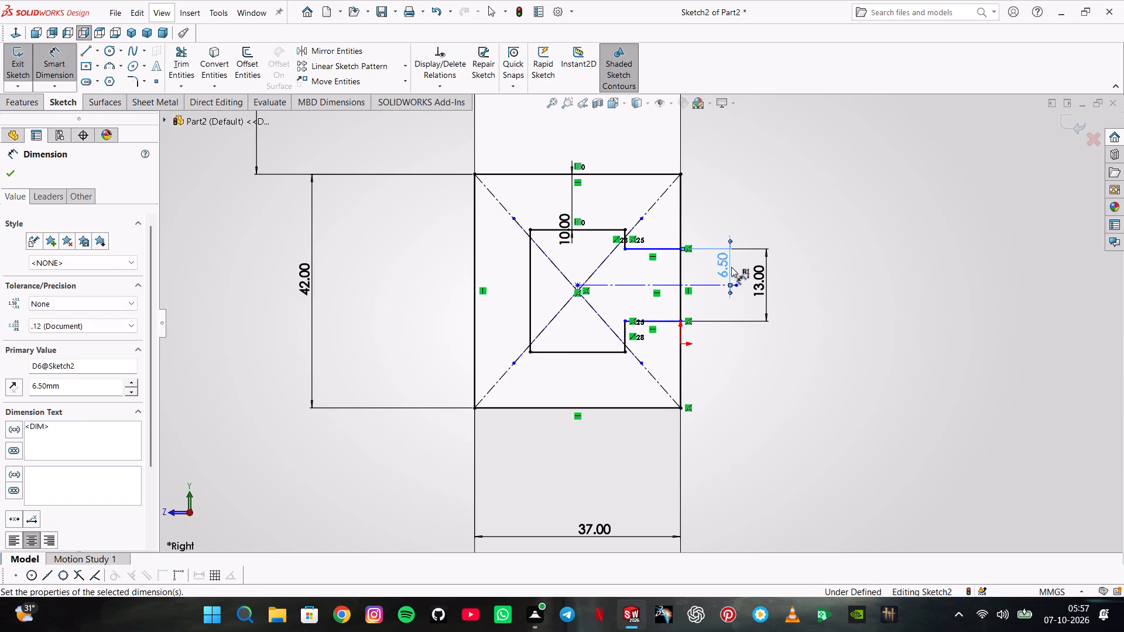
key(Escape)
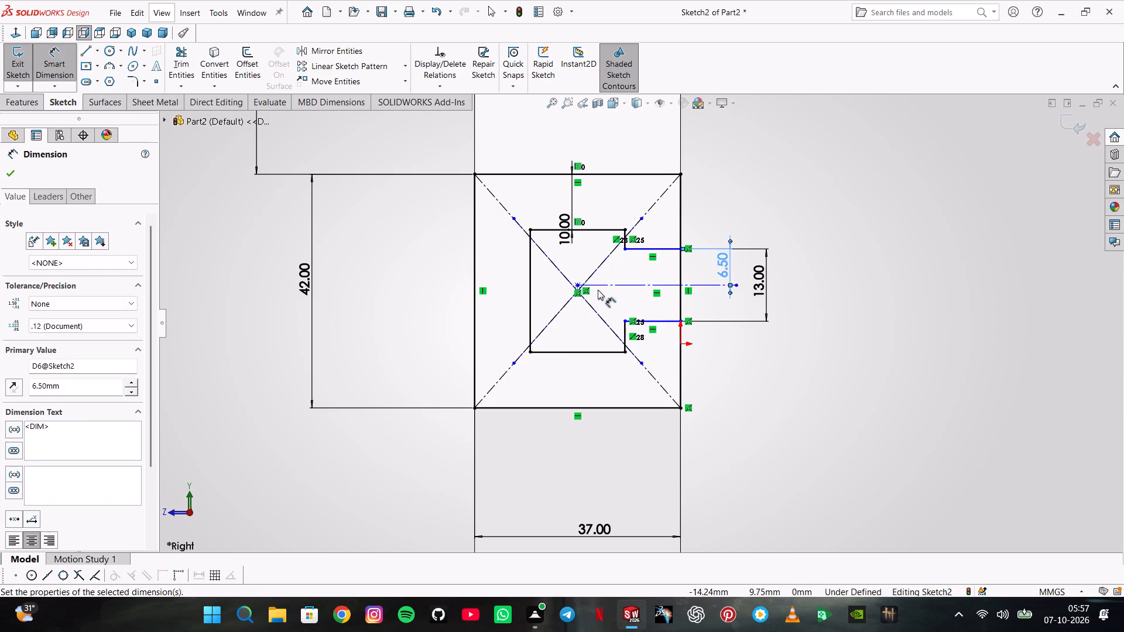
key(Escape)
Add a coincident relation between the horizontal construction line and the rectangles' centre point.
scroll(598, 290, down, 5)
key(Escape)
key(Escape)
key(Escape)
key(Escape)
click(568, 290)
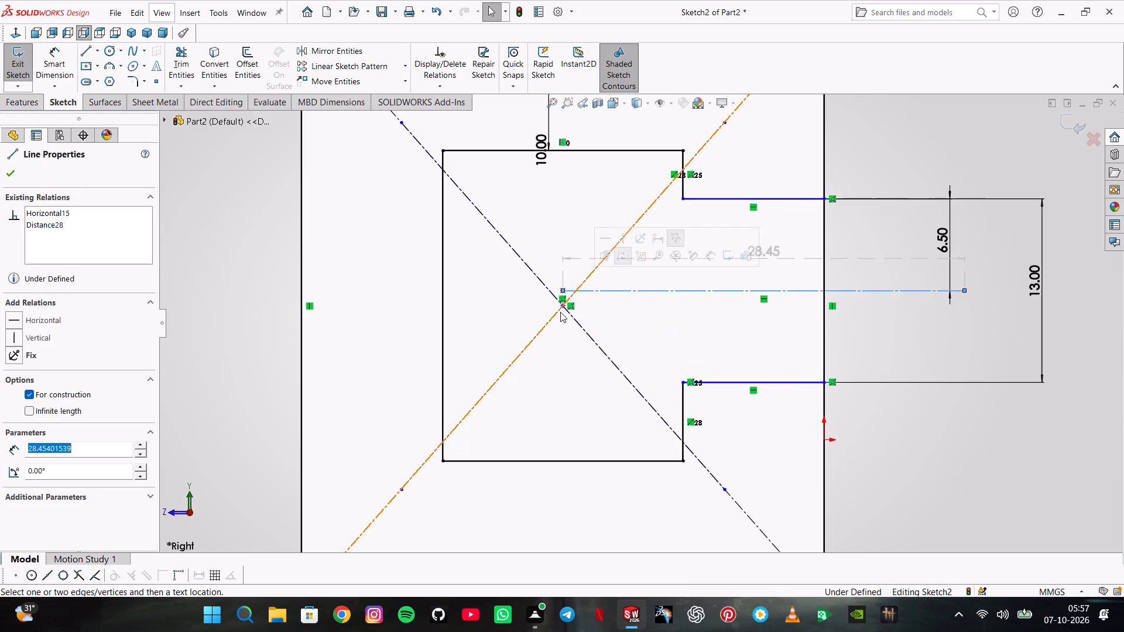
ctrl+click(563, 306)
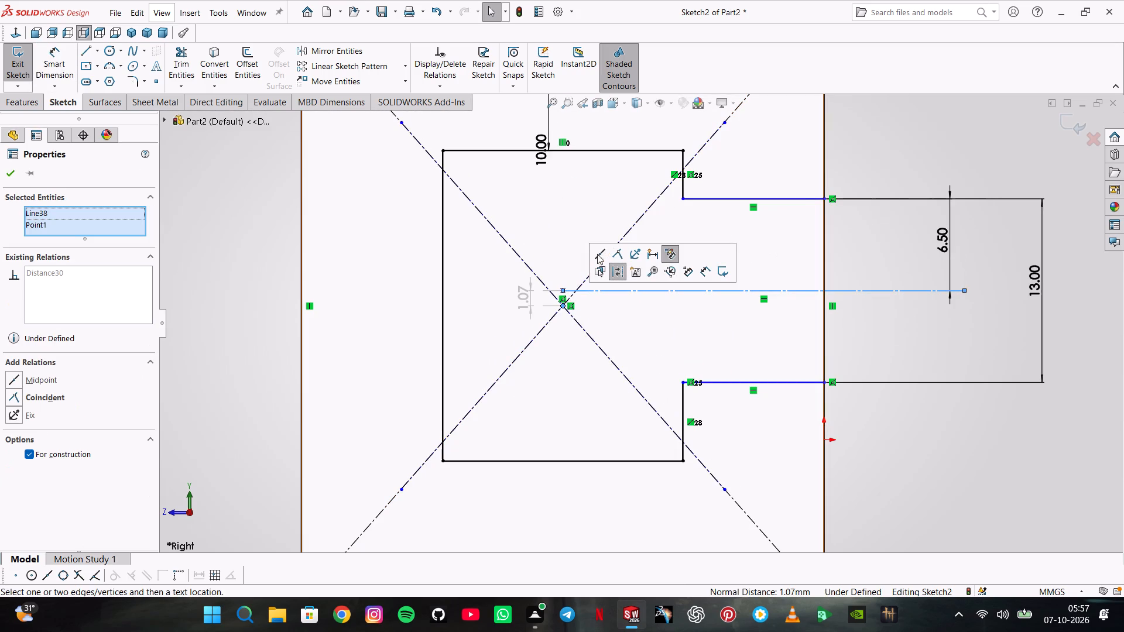
click(616, 256)
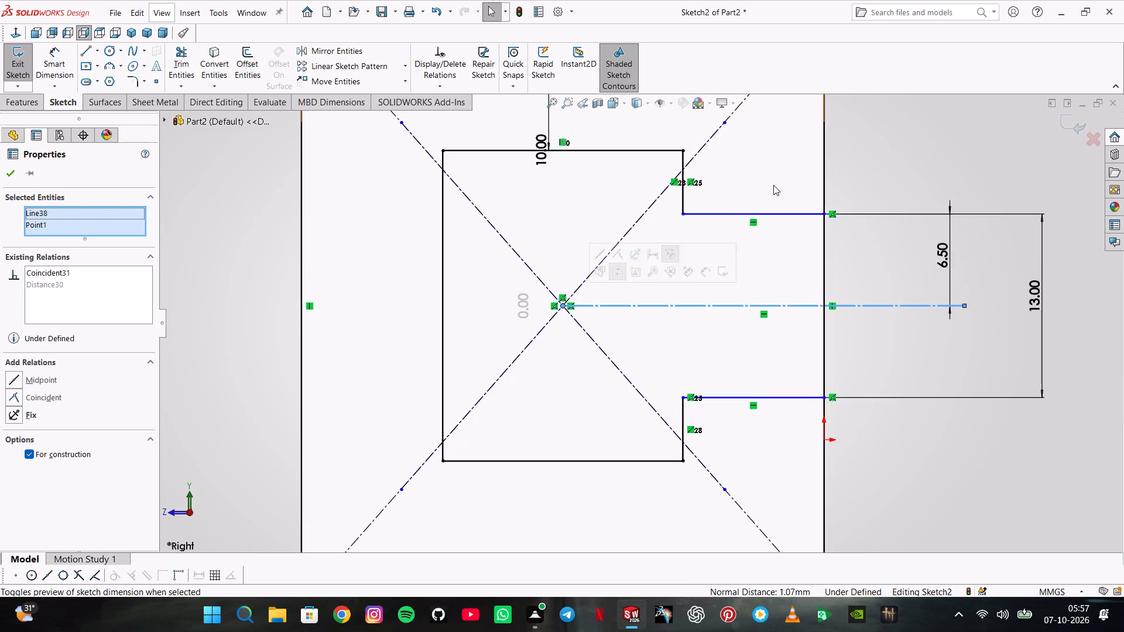
scroll(794, 167, up, 3)
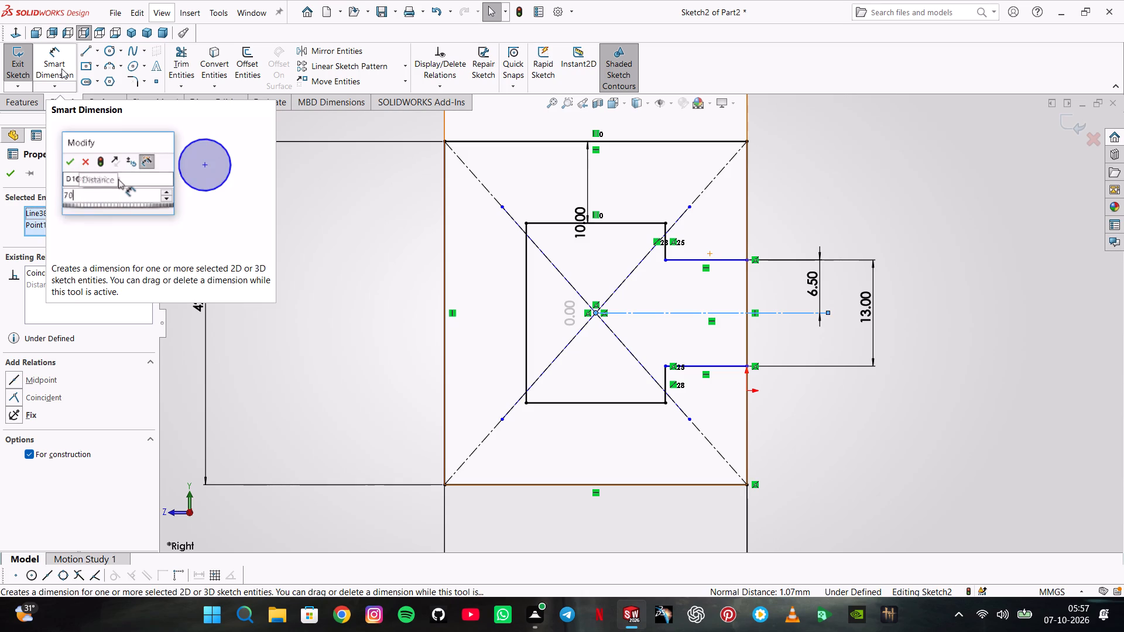
scroll(682, 200, up, 4)
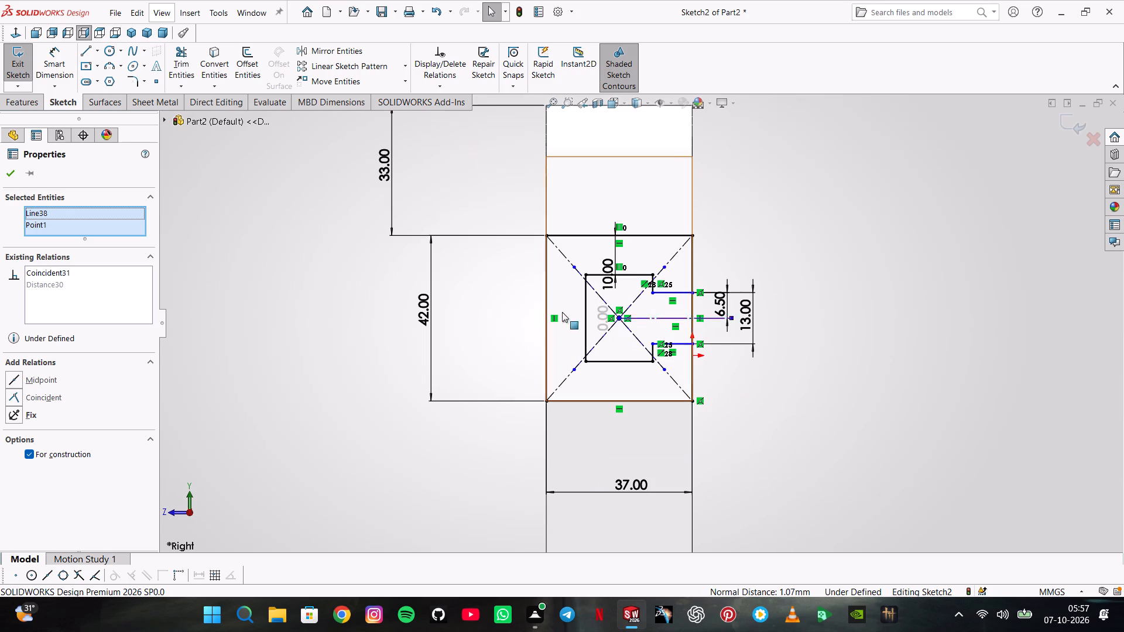
click(14, 176)
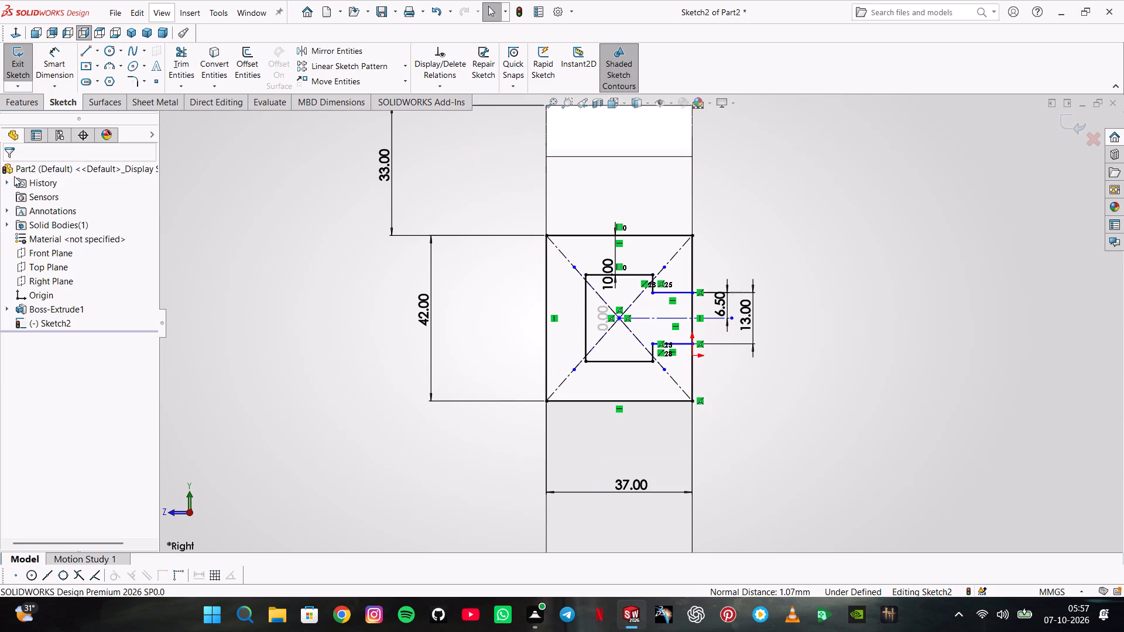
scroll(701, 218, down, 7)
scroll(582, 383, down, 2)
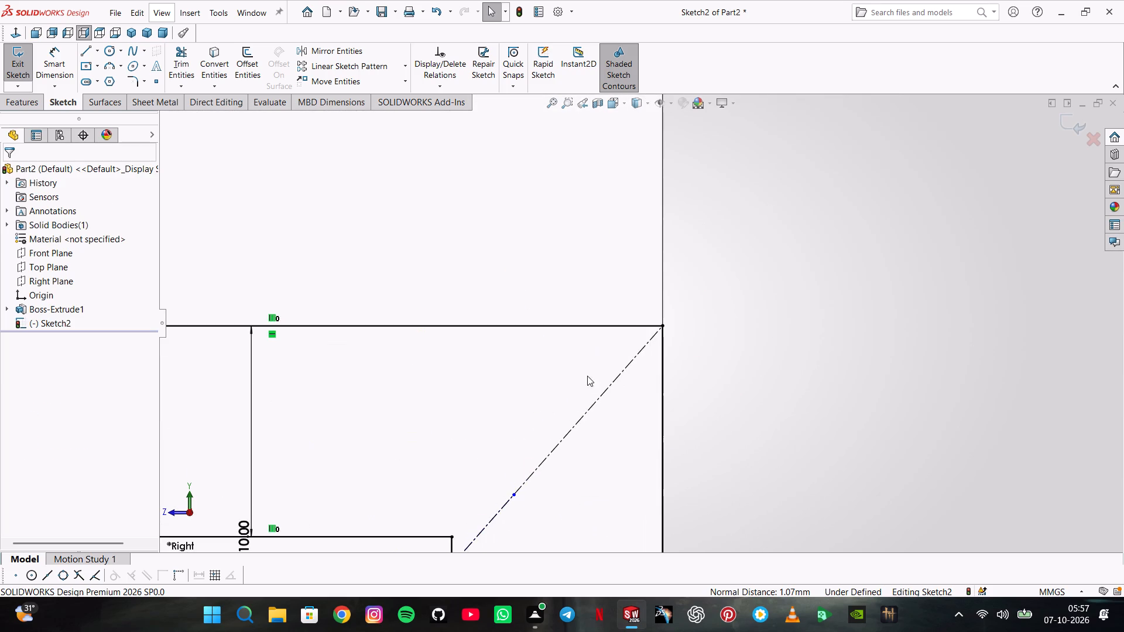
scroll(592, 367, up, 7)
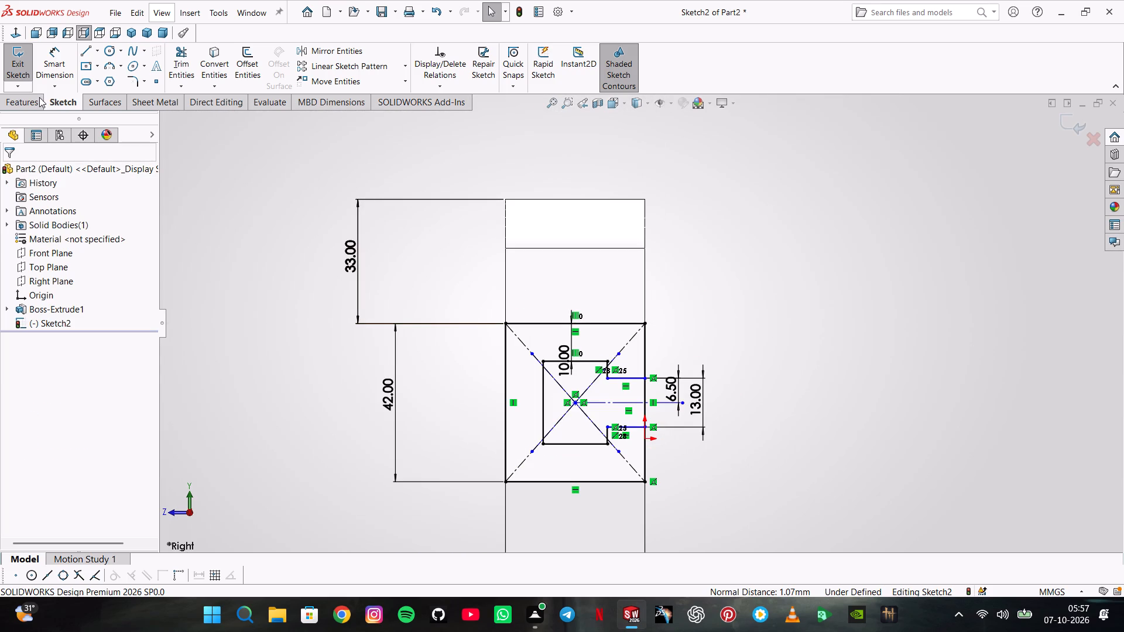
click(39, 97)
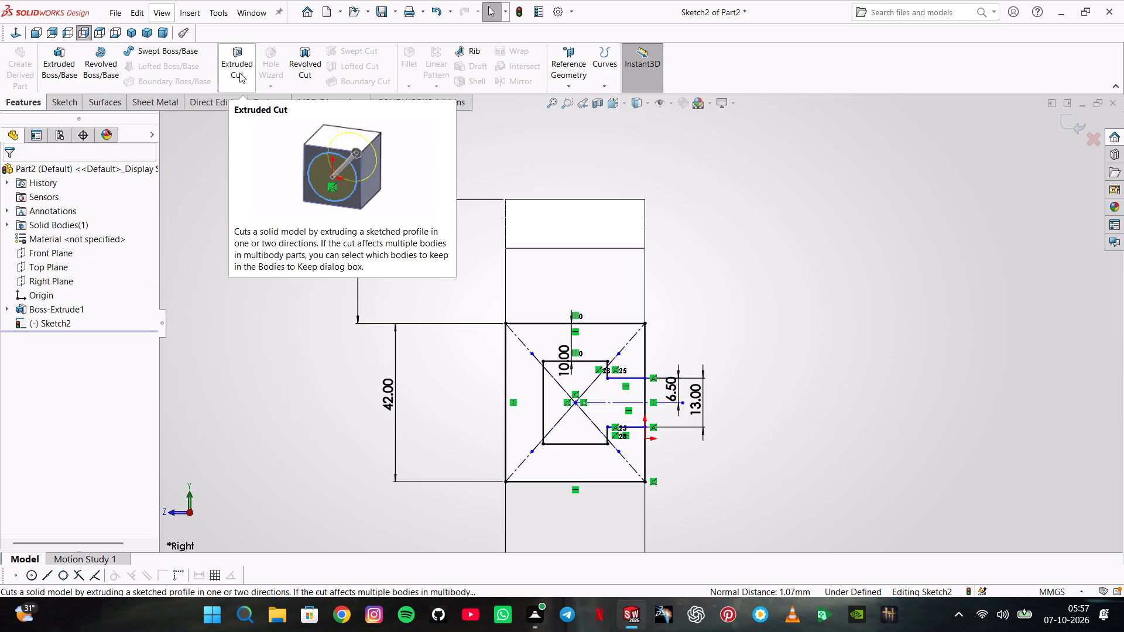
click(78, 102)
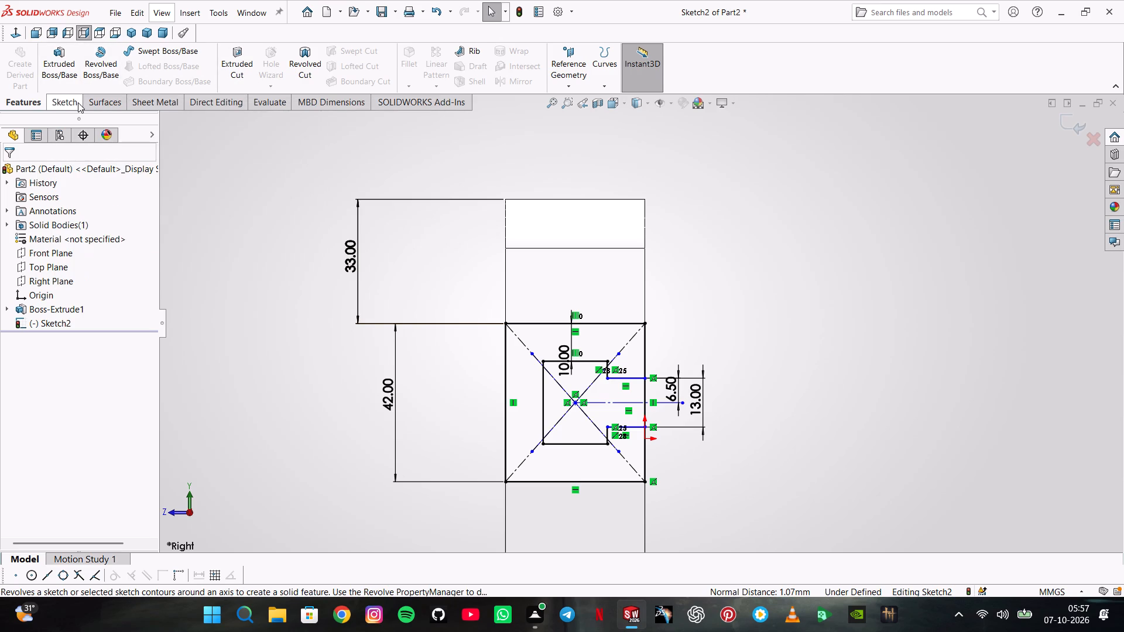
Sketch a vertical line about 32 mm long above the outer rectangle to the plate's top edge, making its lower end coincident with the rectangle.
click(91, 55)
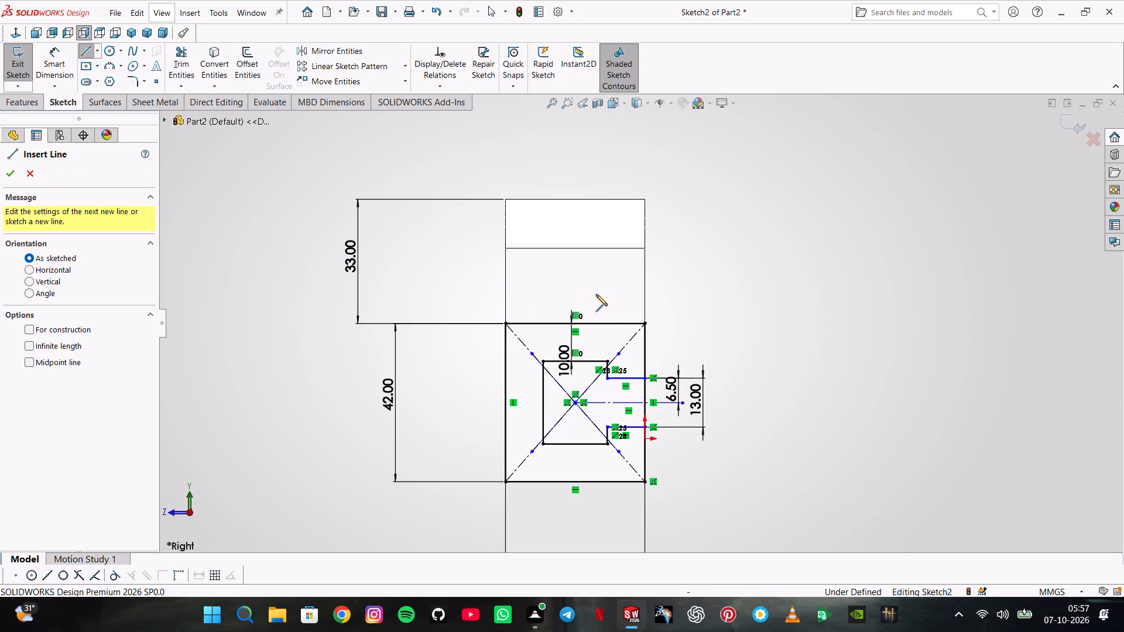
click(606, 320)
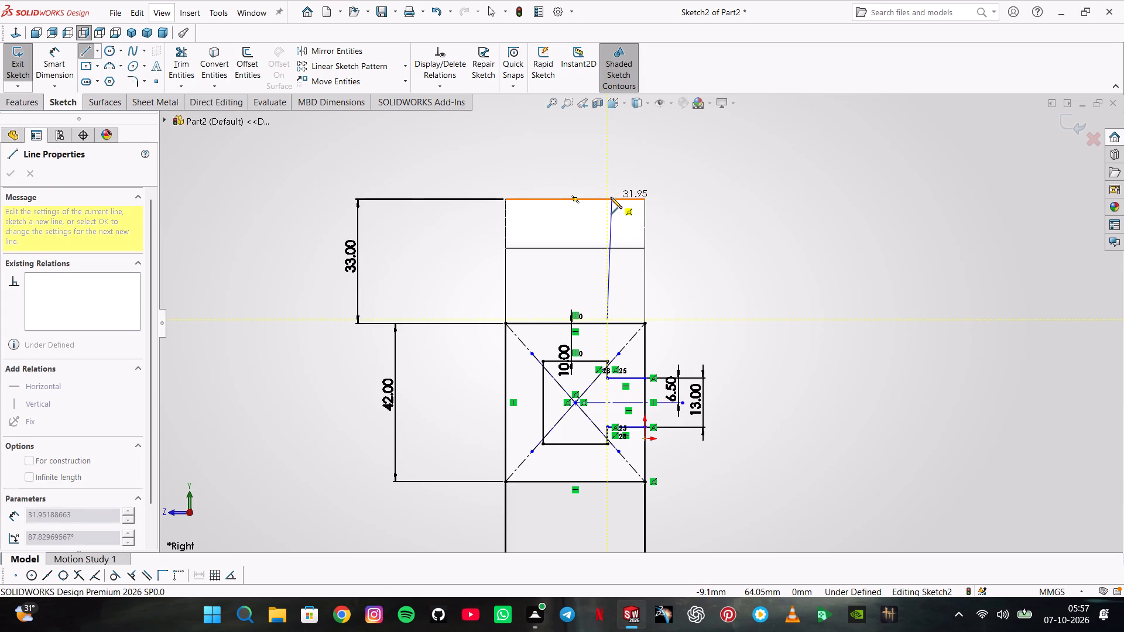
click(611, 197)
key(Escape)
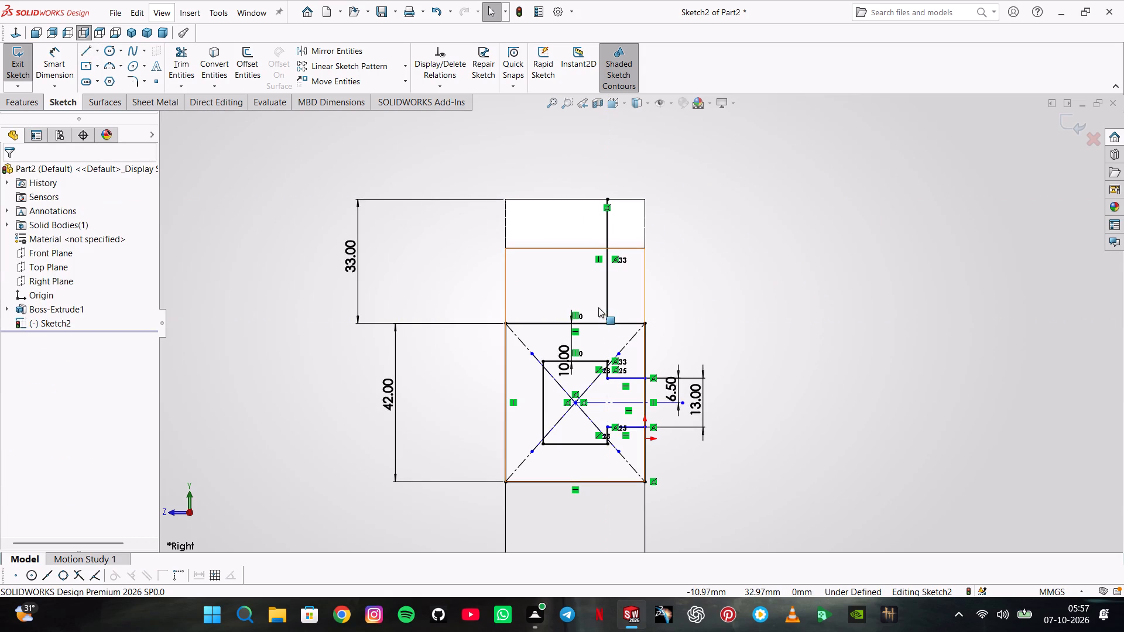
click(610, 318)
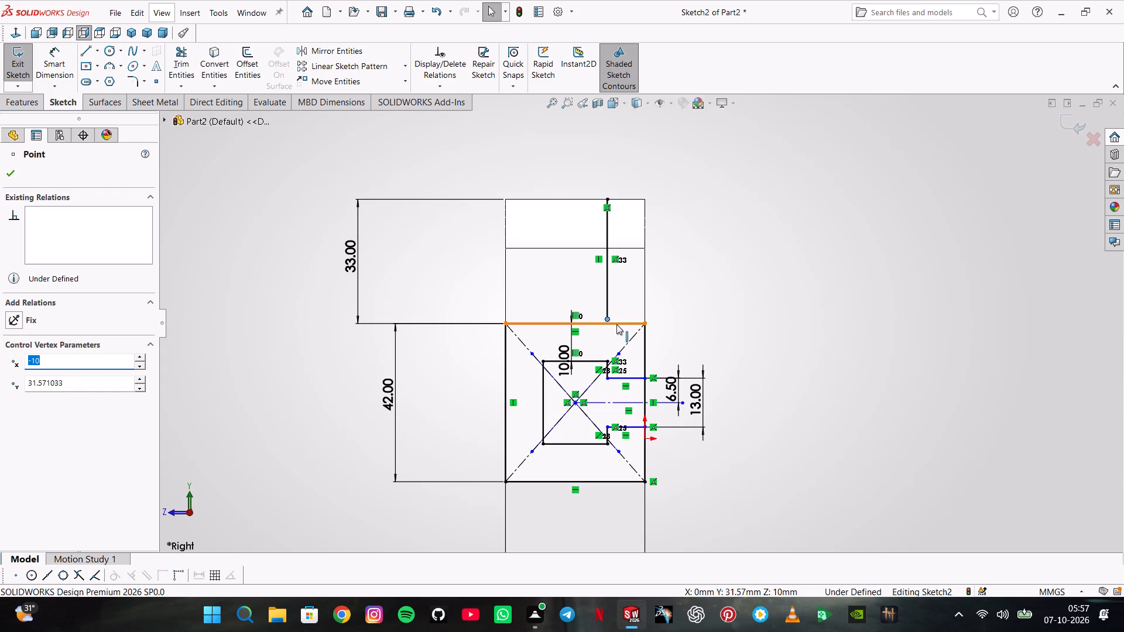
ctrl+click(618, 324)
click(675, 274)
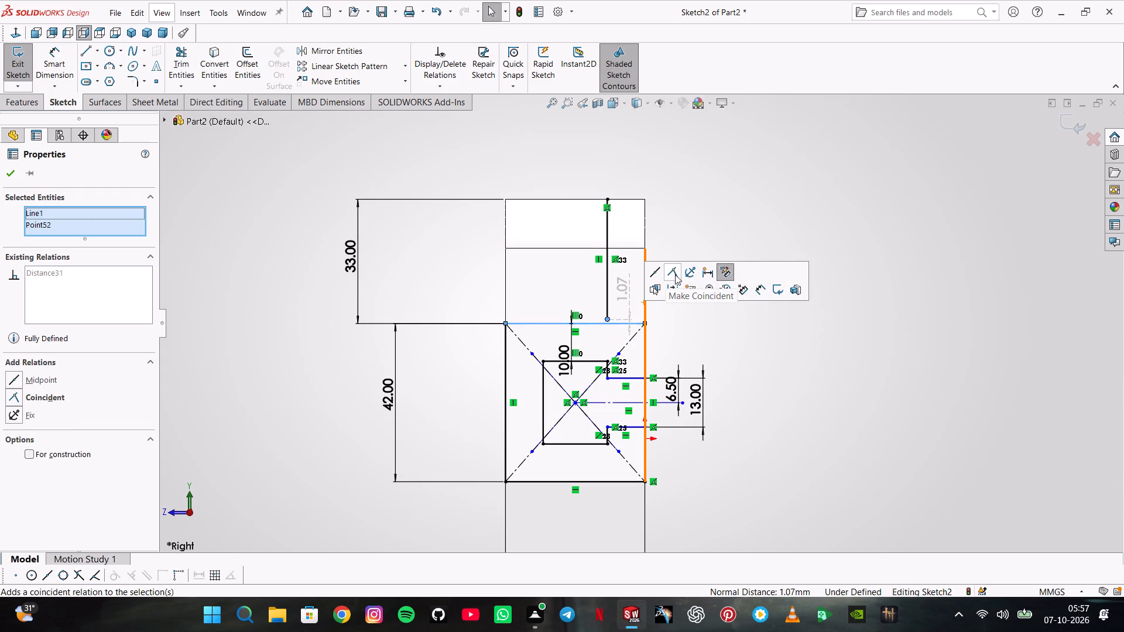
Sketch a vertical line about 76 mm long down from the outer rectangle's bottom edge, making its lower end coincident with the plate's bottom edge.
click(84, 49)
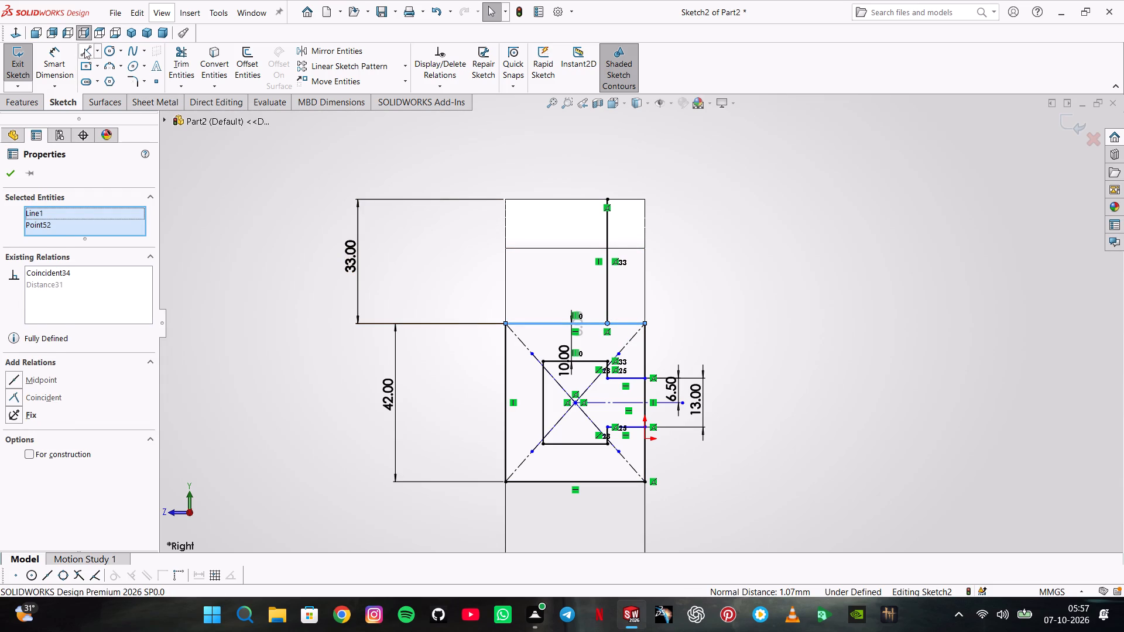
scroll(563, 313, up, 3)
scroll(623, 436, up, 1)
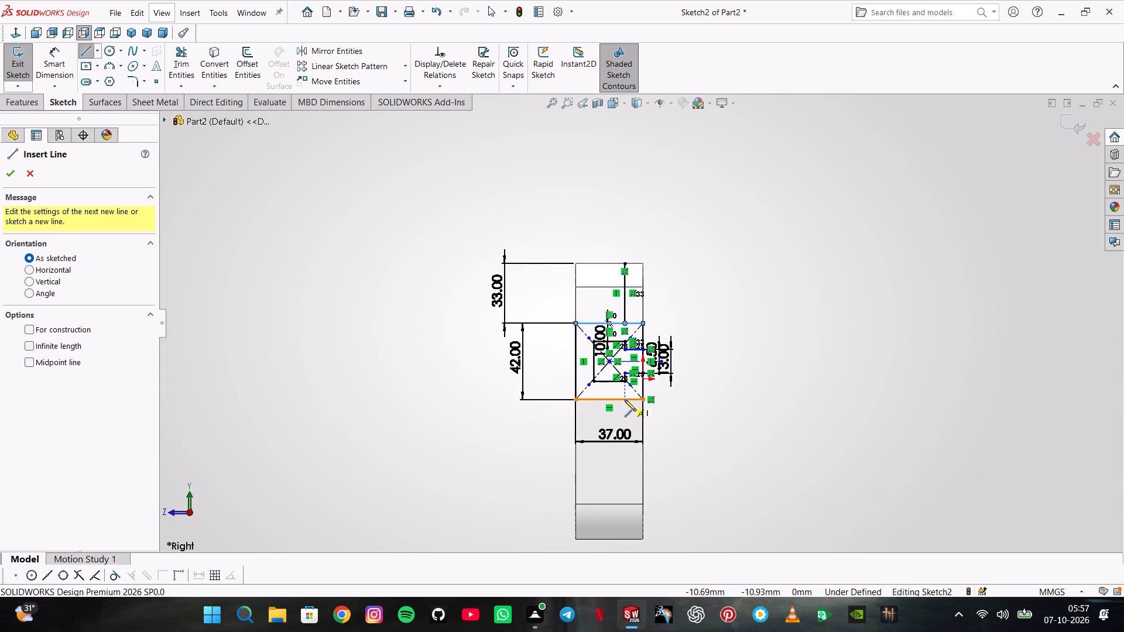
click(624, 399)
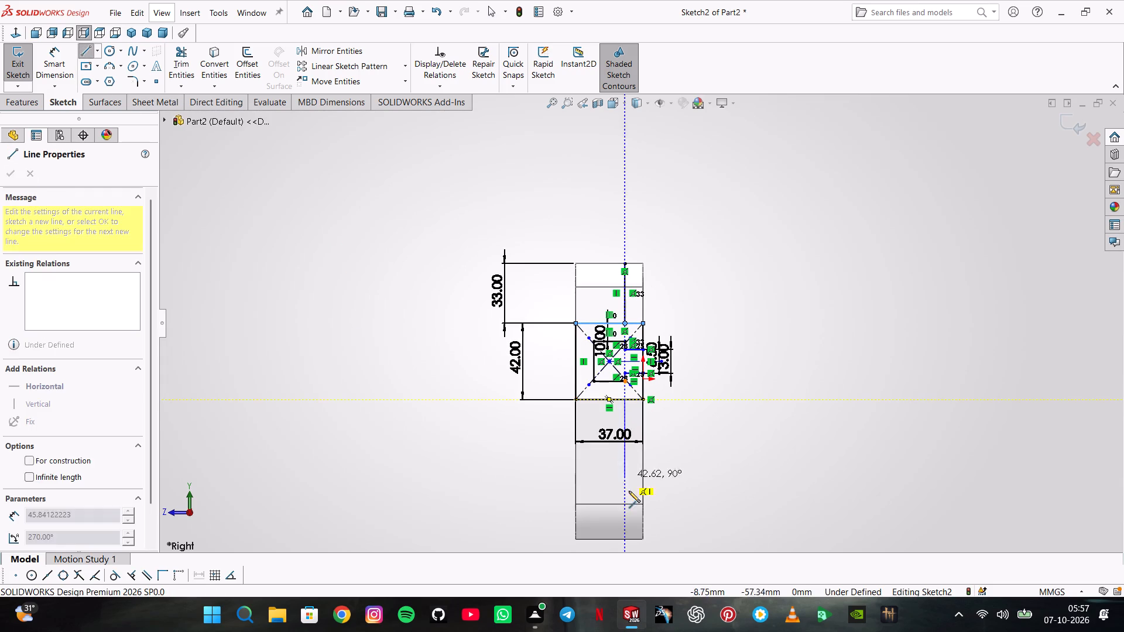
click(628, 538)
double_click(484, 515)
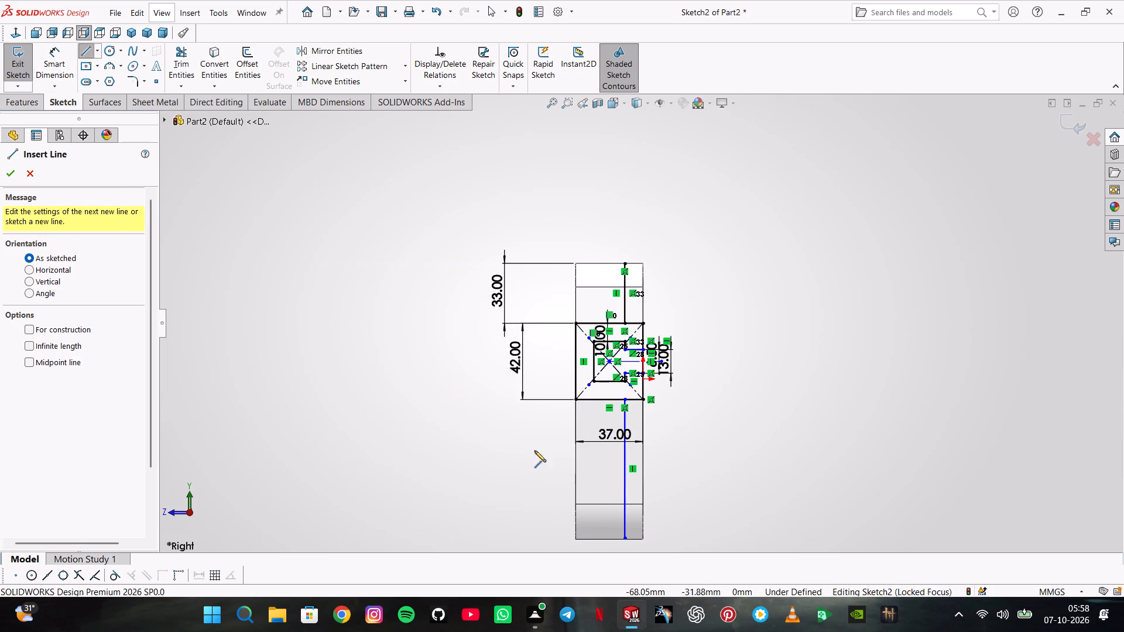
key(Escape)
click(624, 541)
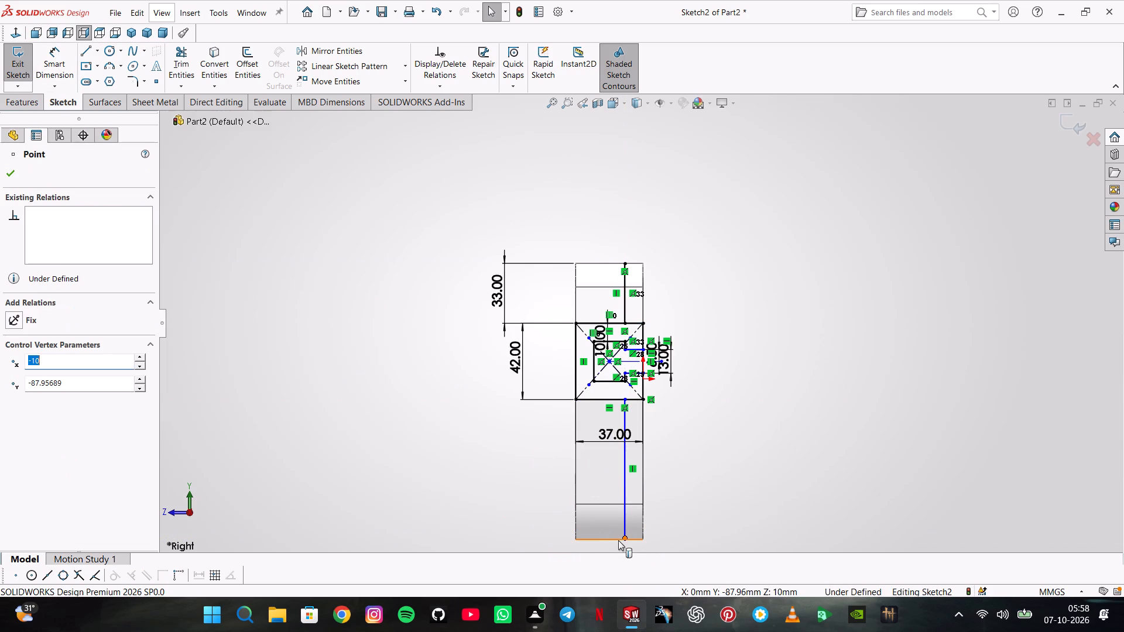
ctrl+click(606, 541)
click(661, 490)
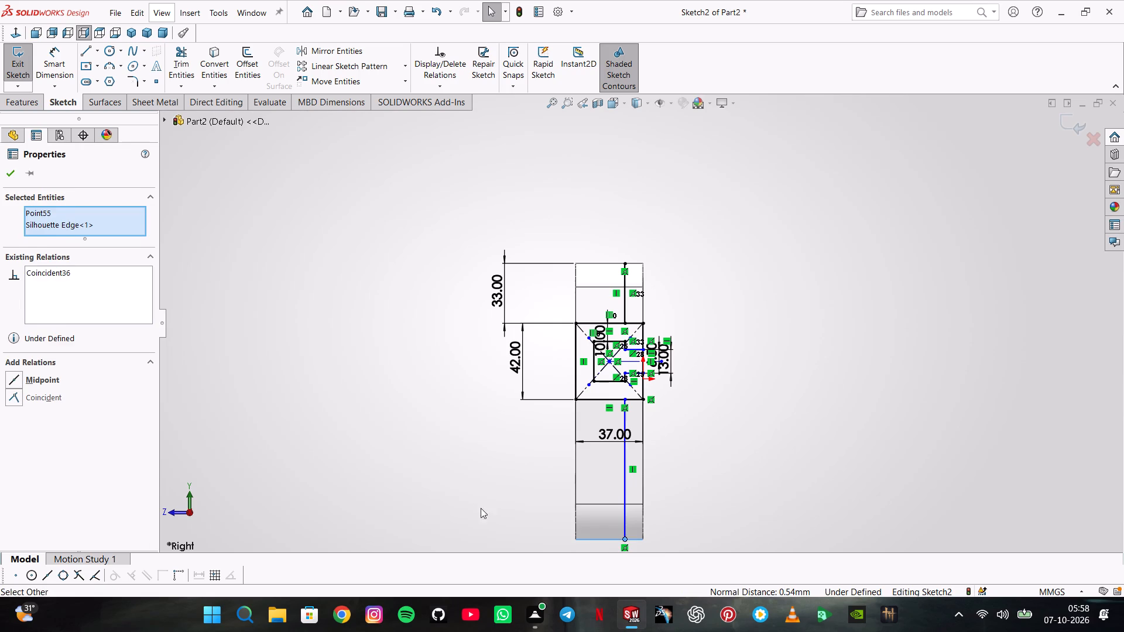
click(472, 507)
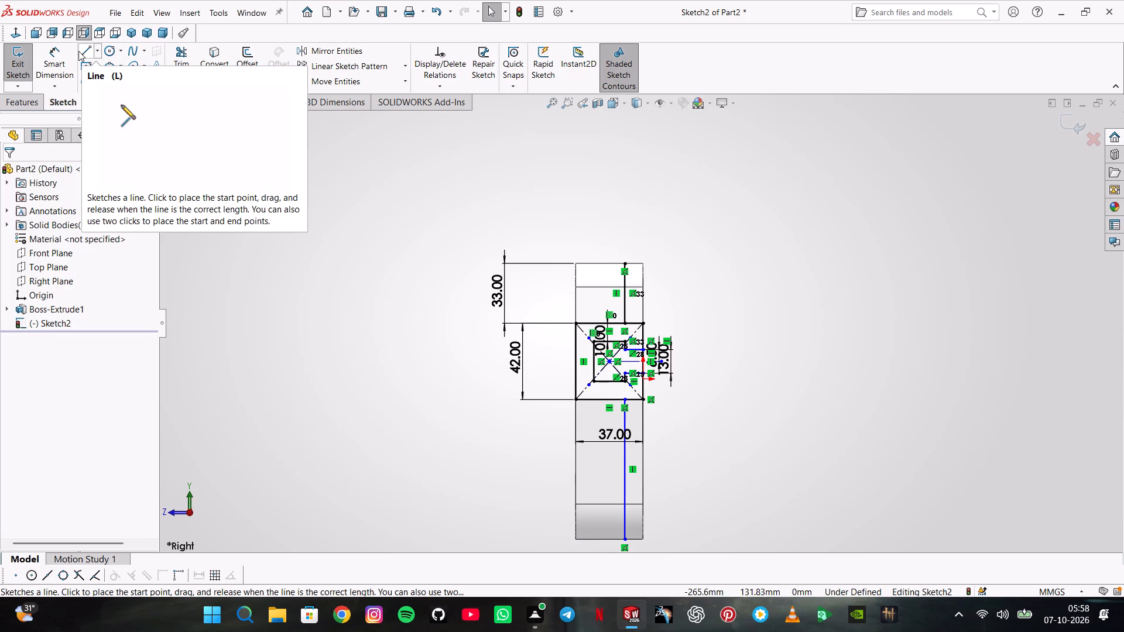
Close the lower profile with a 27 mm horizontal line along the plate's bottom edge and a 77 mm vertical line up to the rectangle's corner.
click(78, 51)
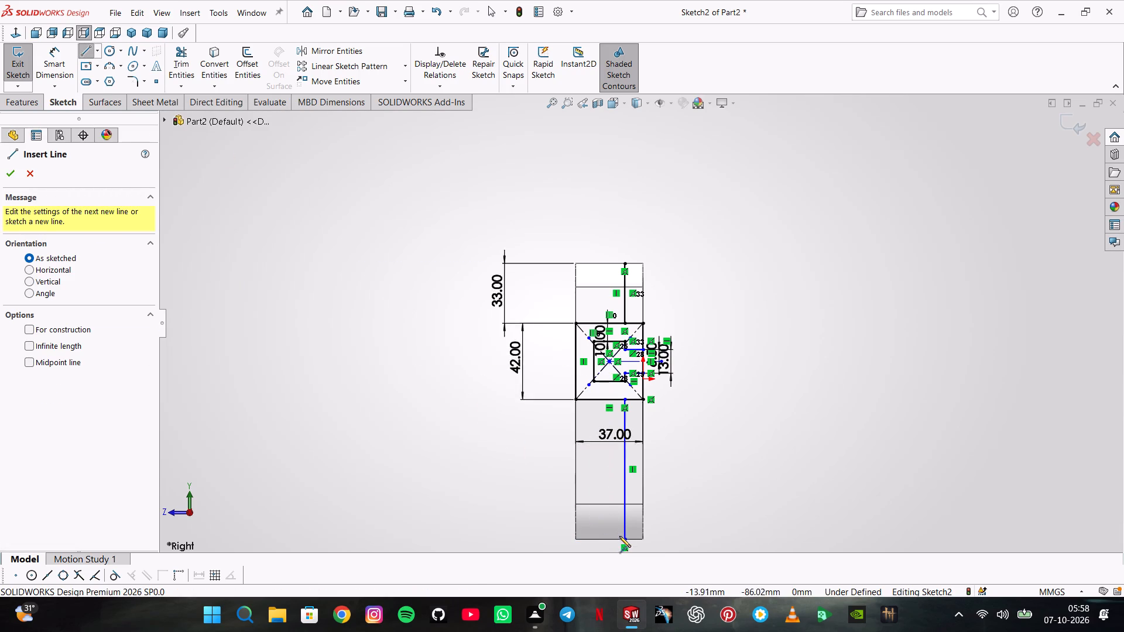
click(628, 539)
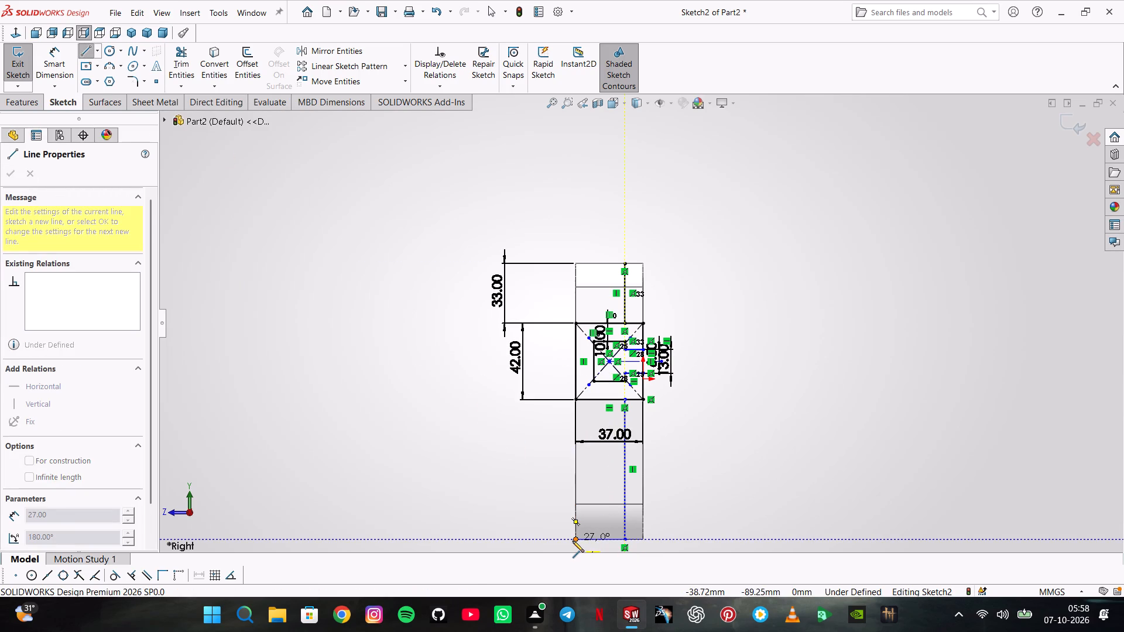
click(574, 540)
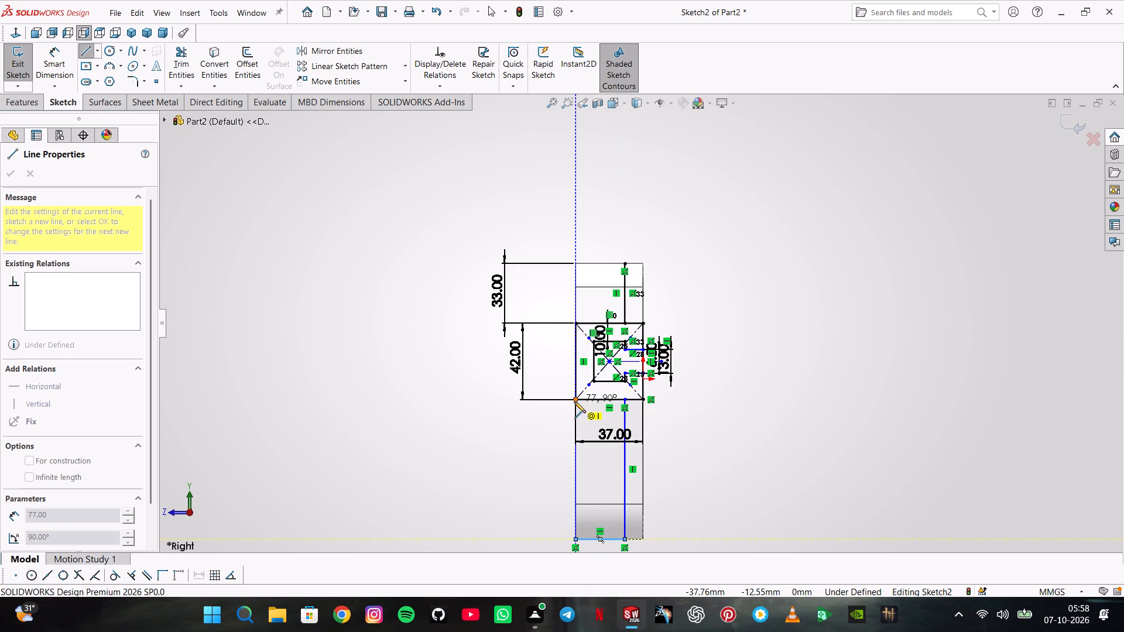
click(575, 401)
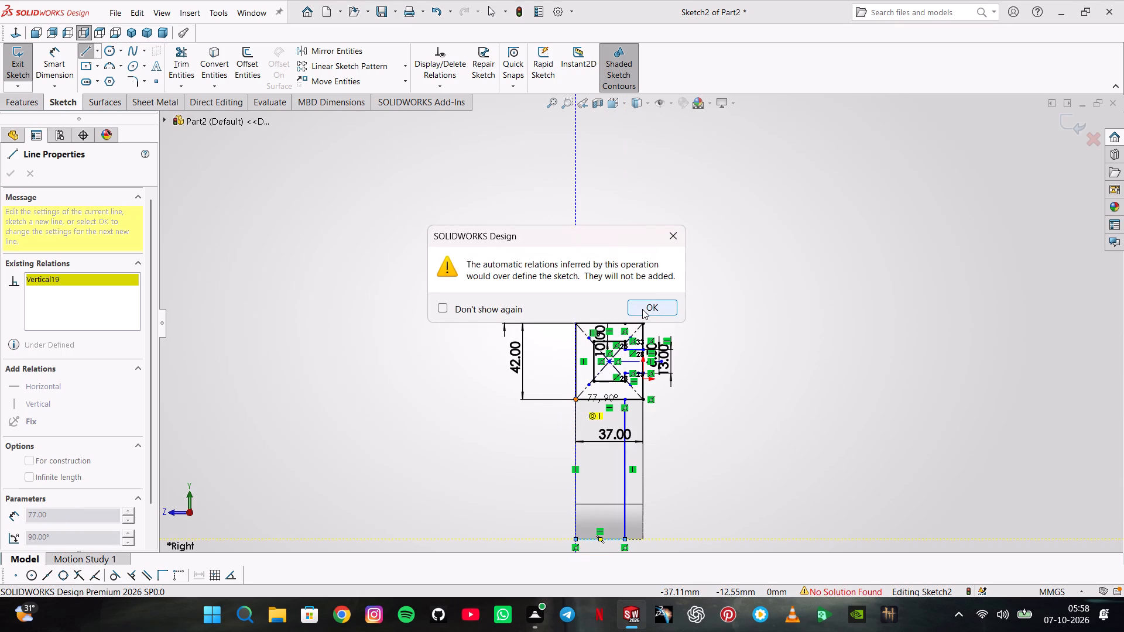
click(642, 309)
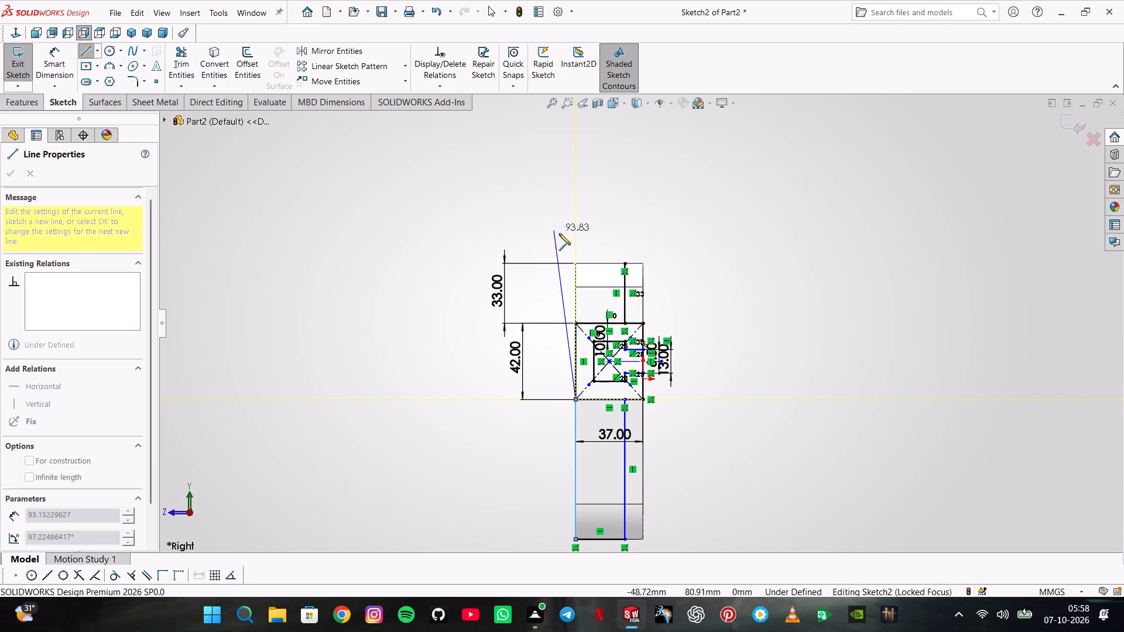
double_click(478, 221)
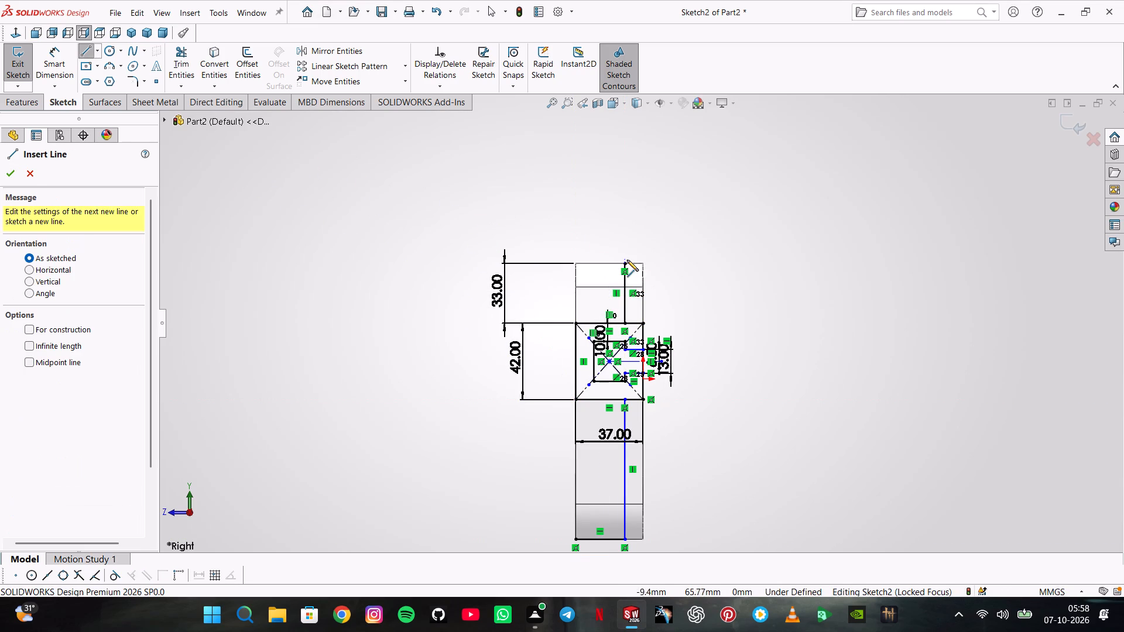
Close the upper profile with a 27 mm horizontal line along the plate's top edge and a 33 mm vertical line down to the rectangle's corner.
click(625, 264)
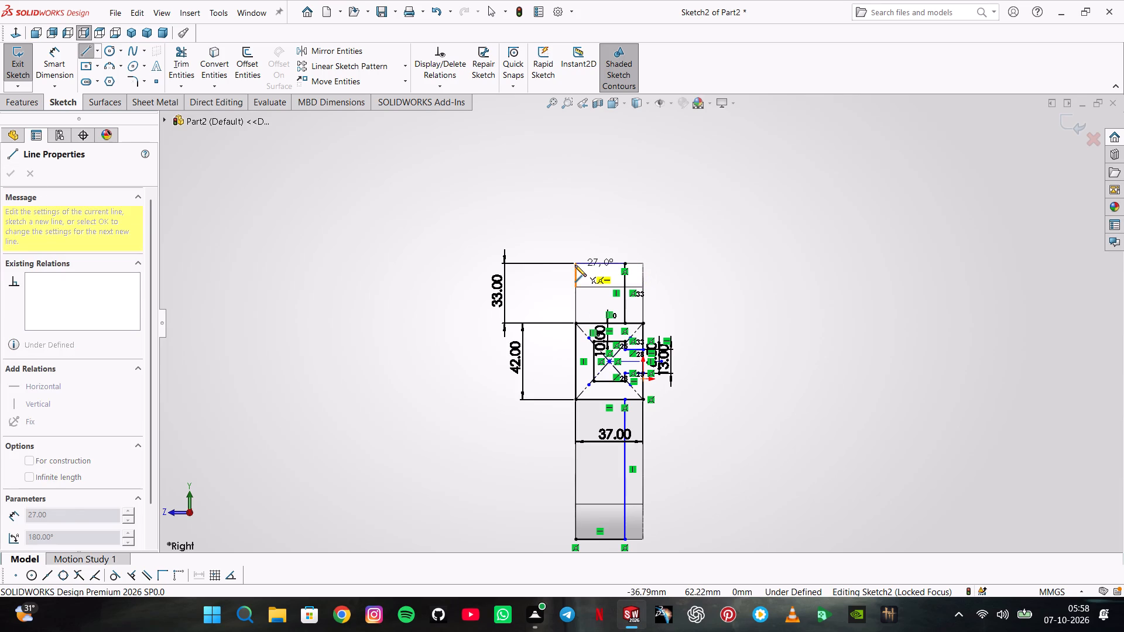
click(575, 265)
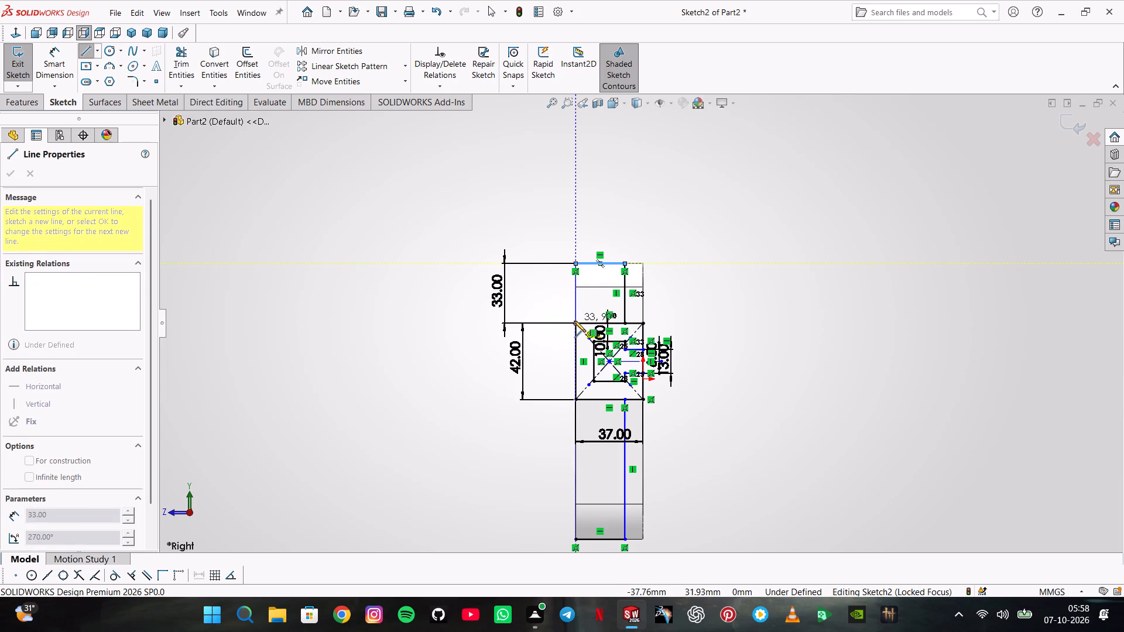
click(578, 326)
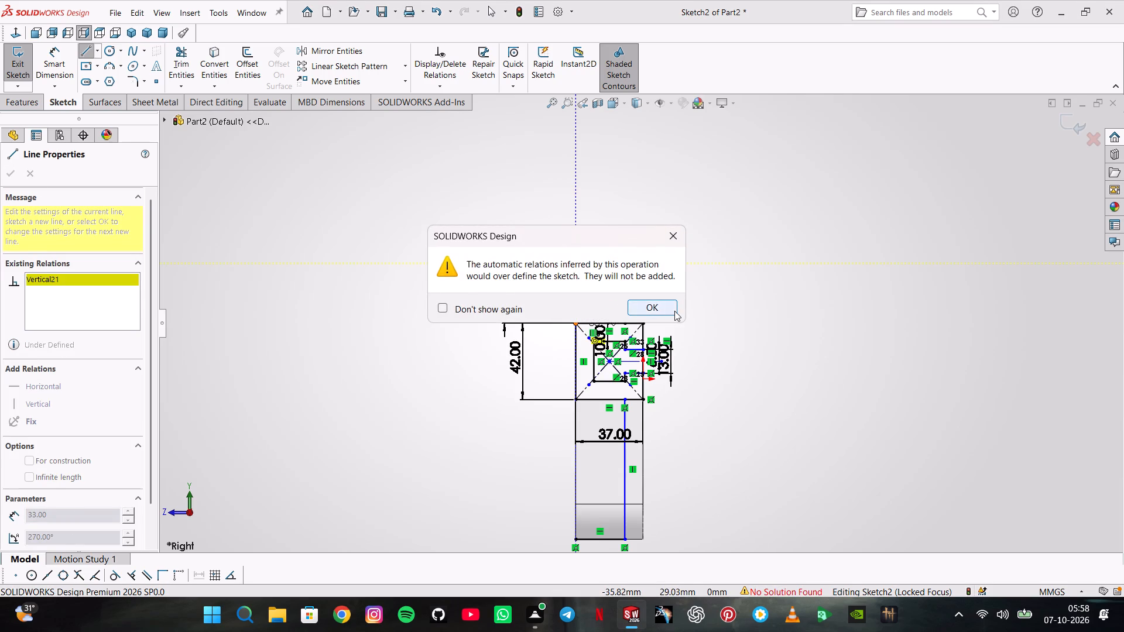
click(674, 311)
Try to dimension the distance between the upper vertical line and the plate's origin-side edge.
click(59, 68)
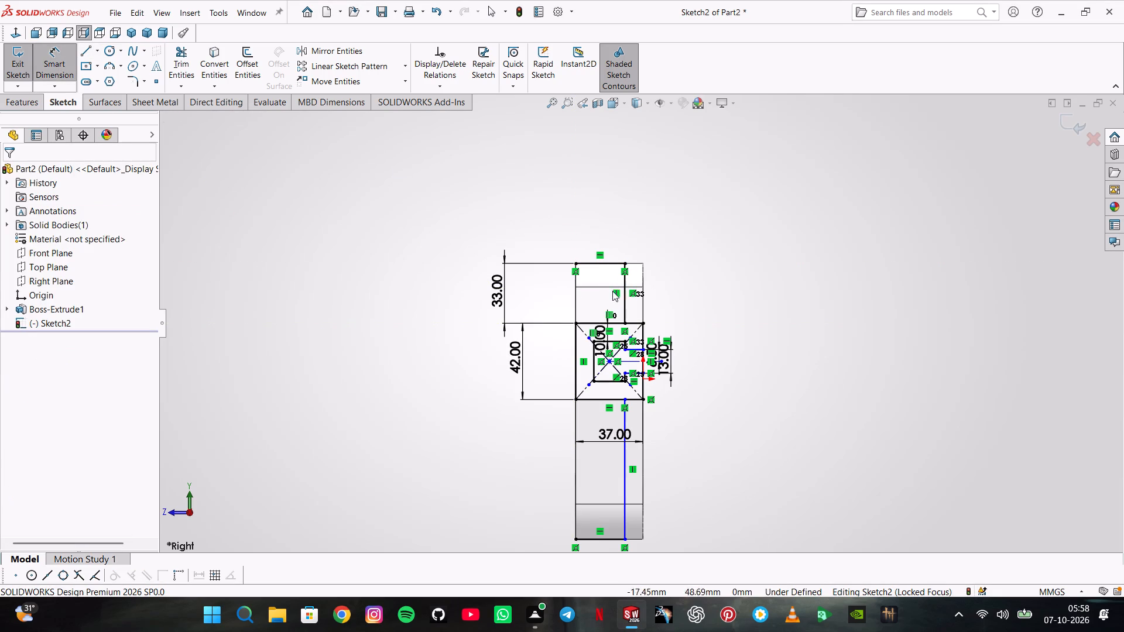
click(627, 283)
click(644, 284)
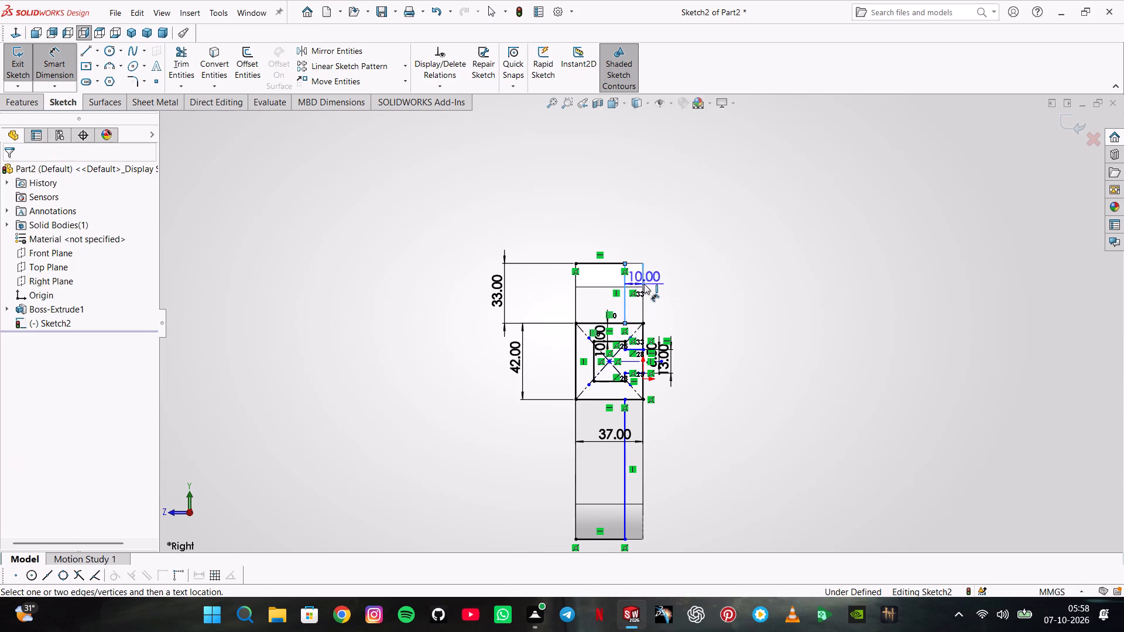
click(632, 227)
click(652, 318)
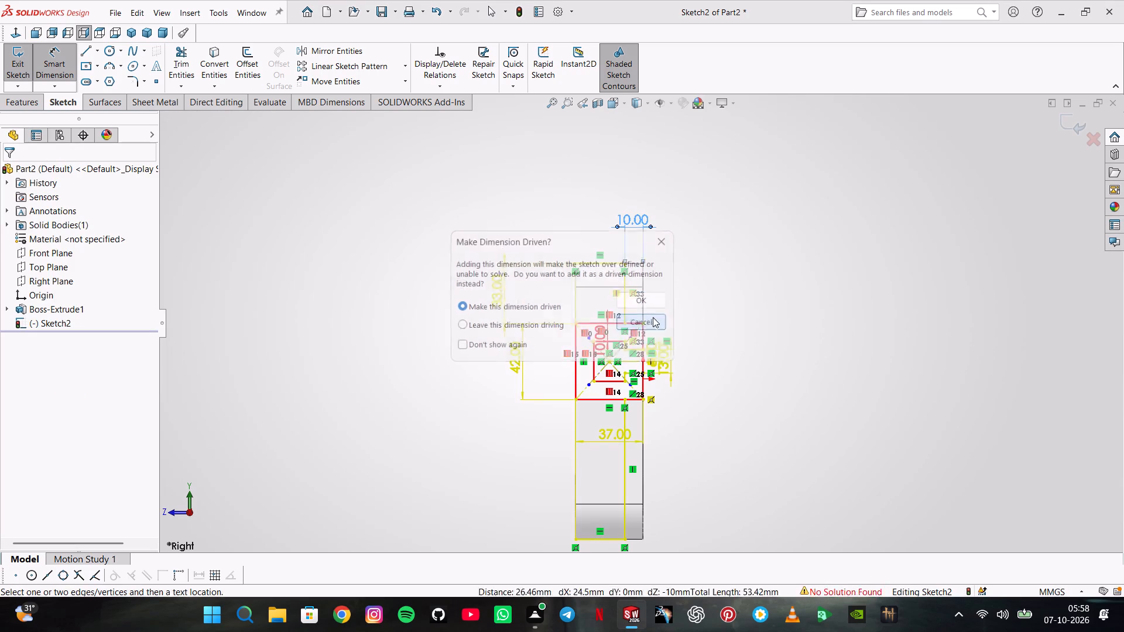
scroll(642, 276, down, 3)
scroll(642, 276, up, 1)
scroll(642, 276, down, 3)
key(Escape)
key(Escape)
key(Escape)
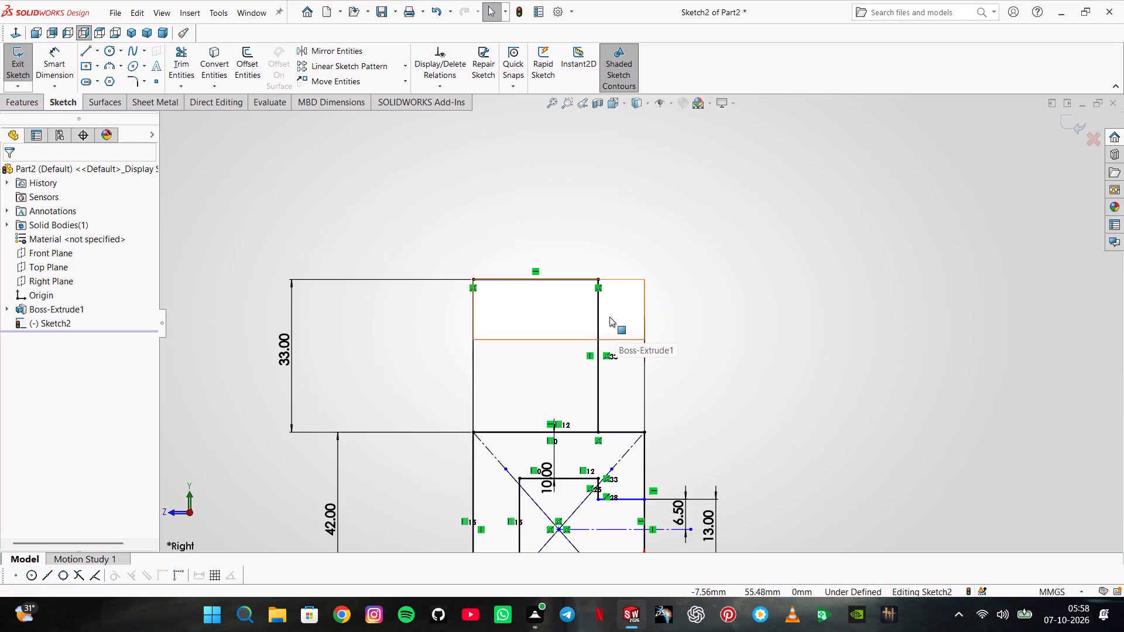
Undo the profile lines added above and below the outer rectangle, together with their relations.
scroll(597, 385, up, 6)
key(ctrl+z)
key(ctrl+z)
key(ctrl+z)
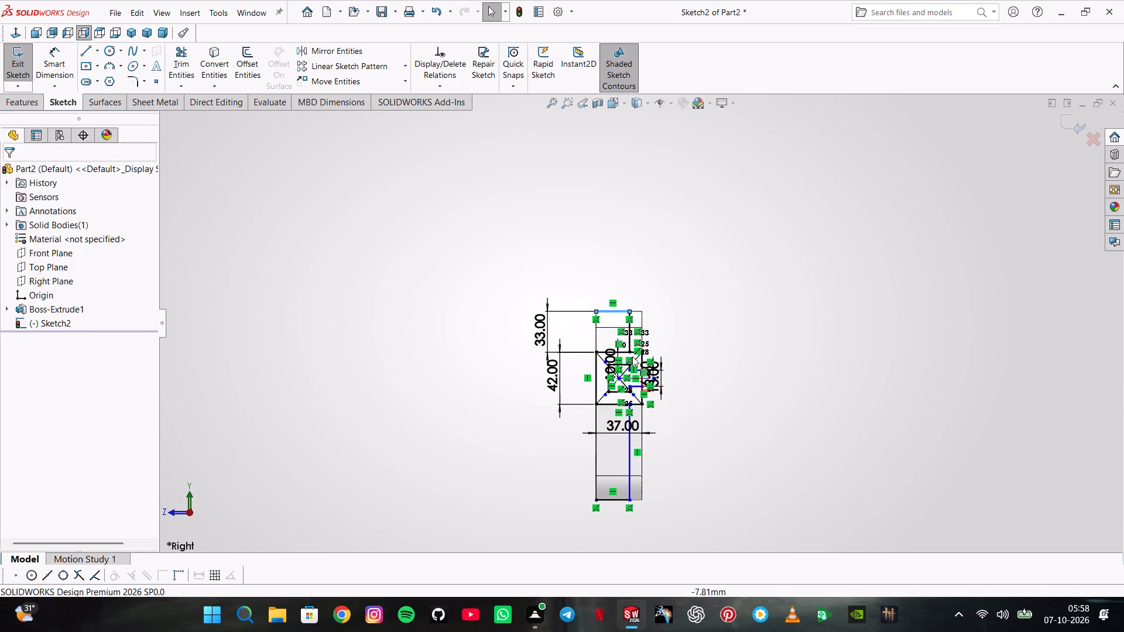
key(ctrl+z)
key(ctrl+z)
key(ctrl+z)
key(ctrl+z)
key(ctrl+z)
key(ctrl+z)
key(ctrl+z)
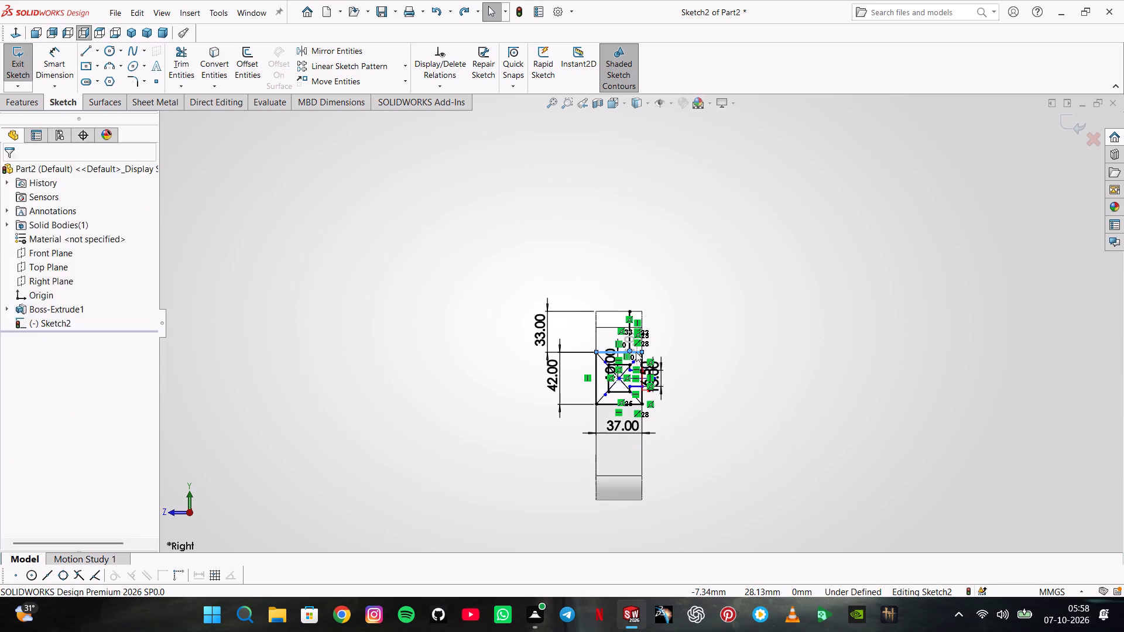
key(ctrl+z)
Sketch the upper profile in three lines from the rectangle's top edge, 33 mm up, along the plate's top edge, and down to the rectangle's corner.
scroll(619, 349, down, 8)
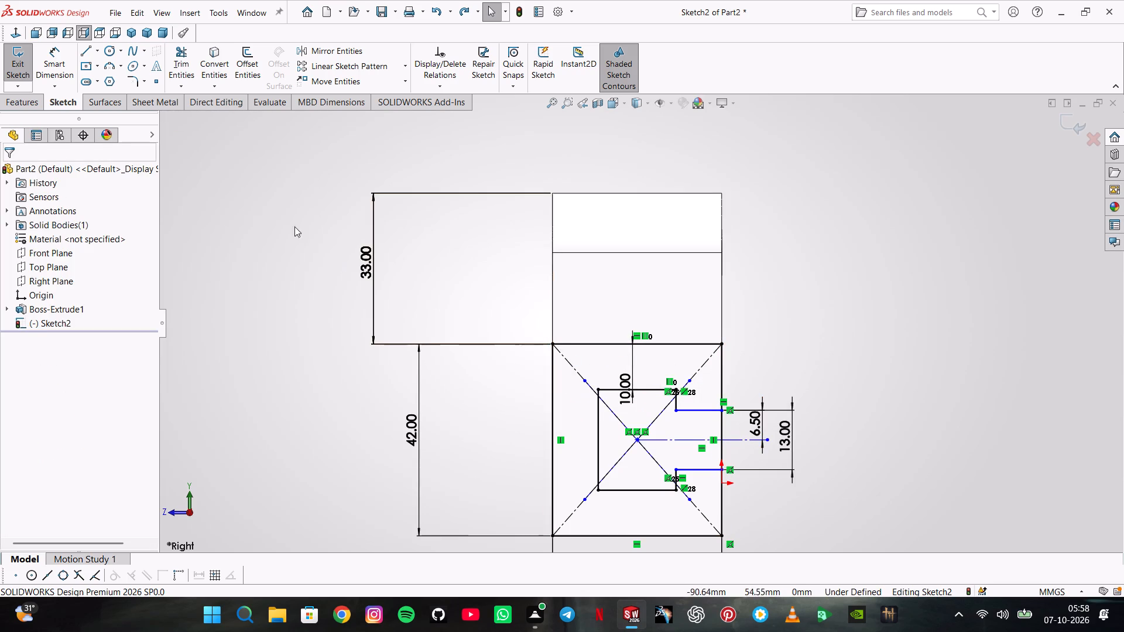
click(81, 51)
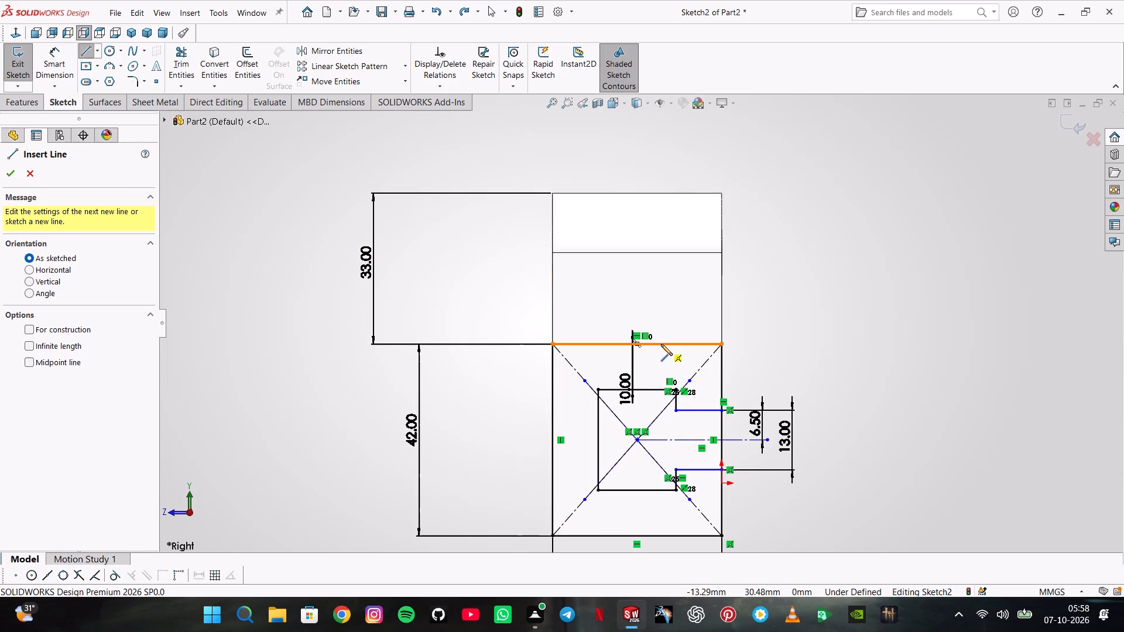
click(661, 344)
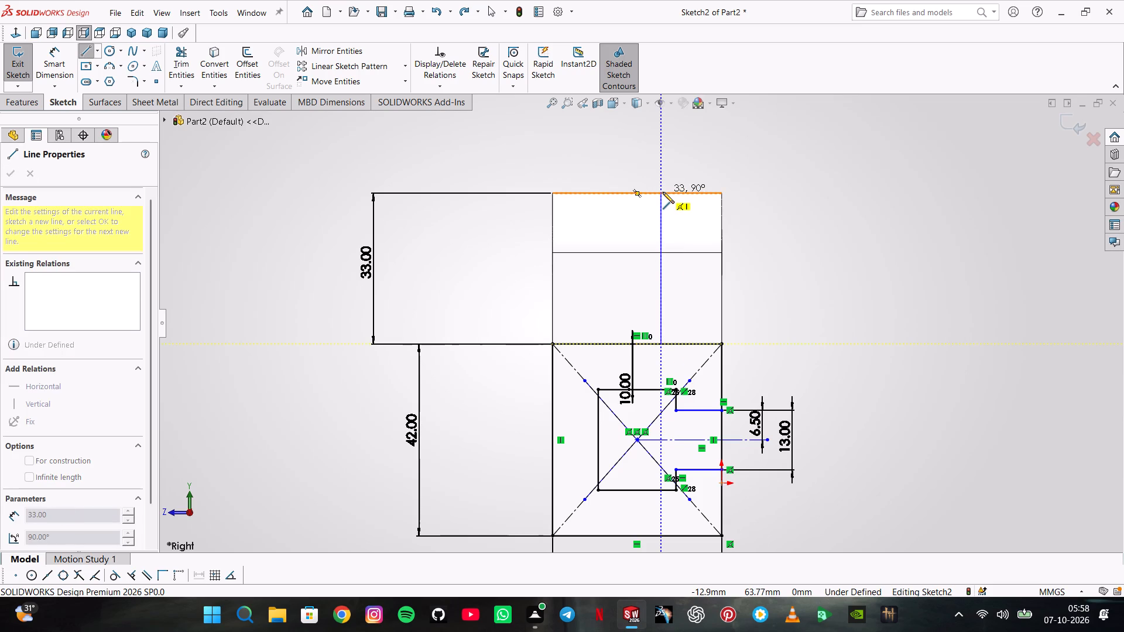
click(659, 192)
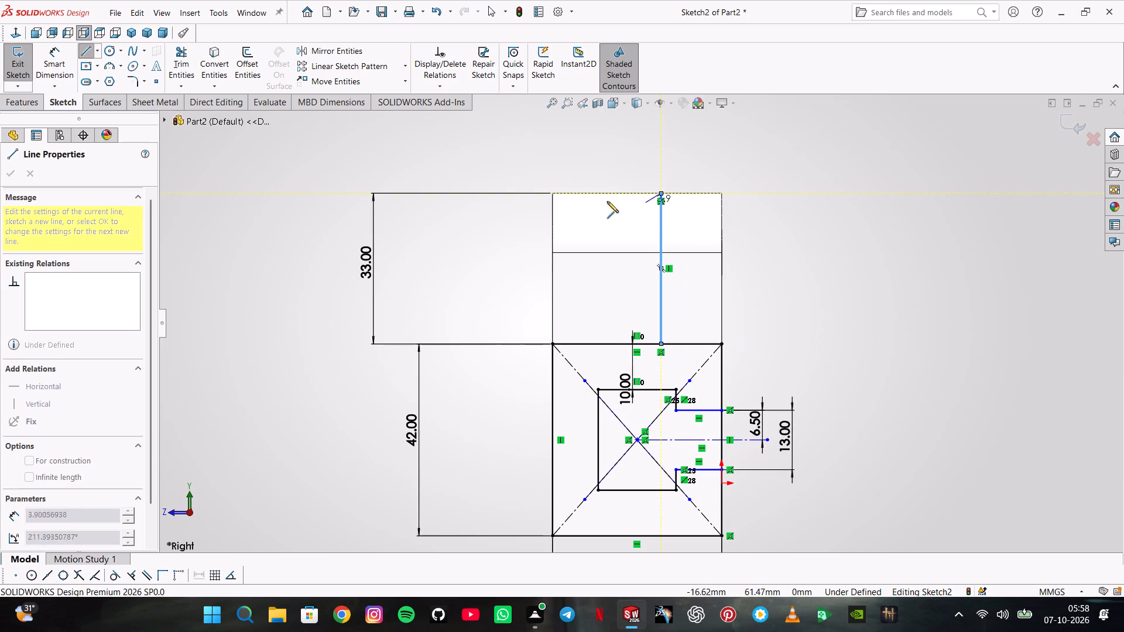
drag(551, 193, 554, 202)
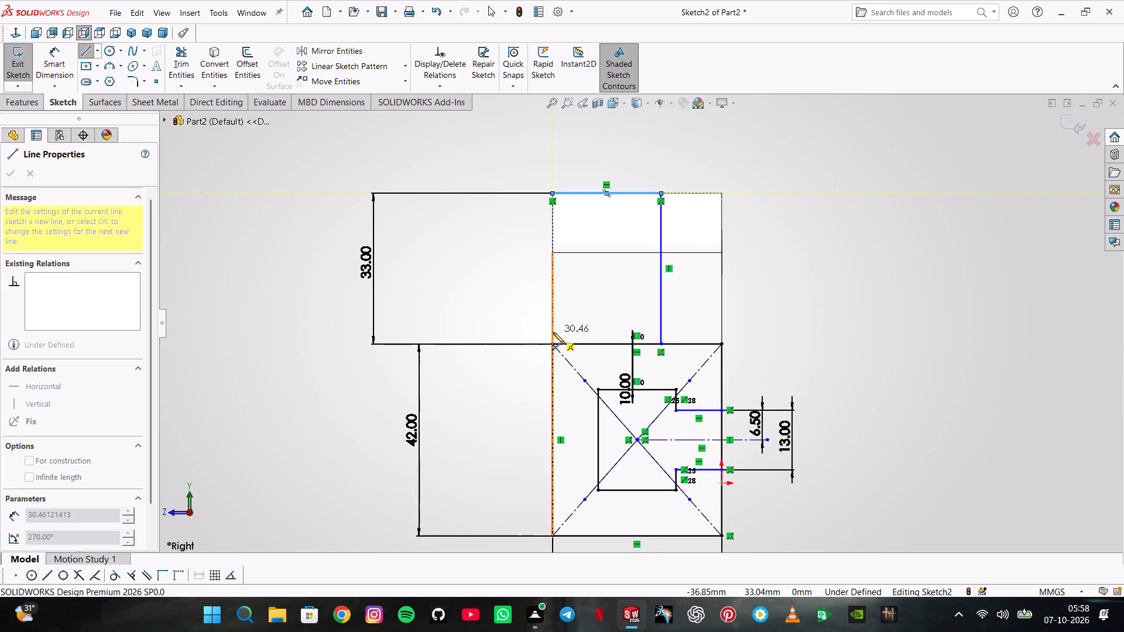
click(554, 344)
click(640, 310)
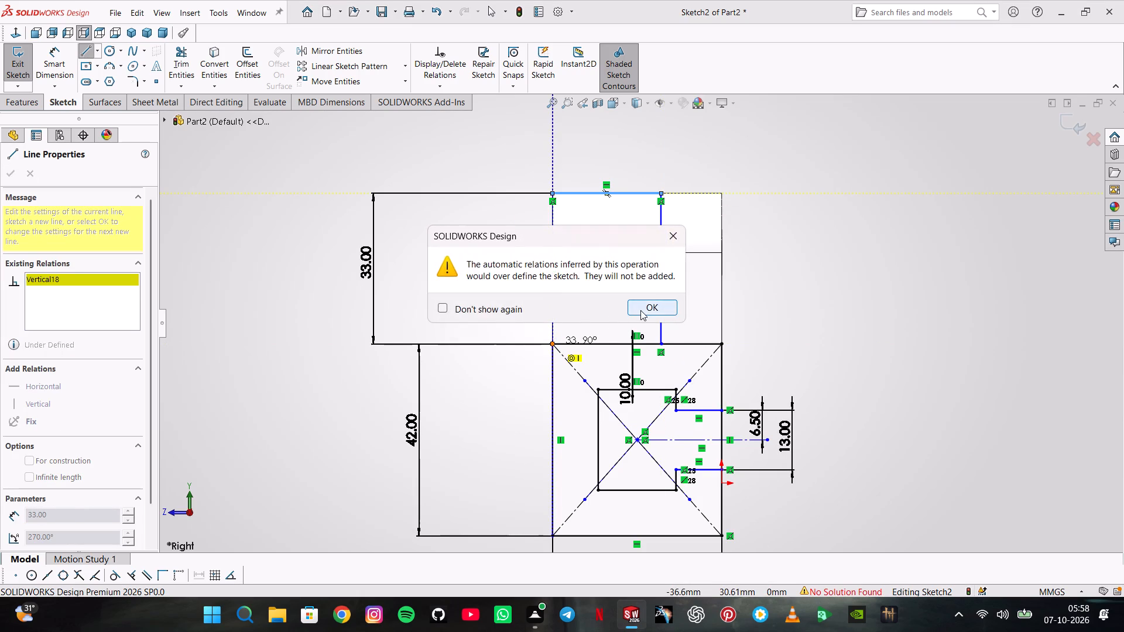
scroll(712, 522, up, 4)
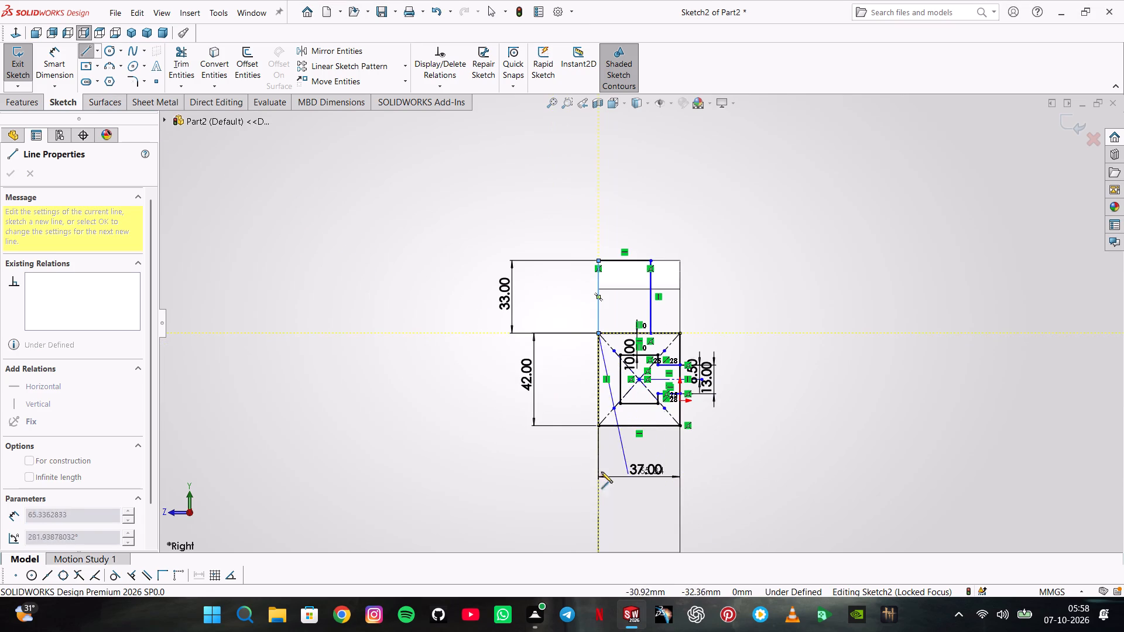
double_click(550, 481)
Sketch the lower profile in three lines: 77 mm down from the rectangle's lower corner, about 24 mm along the plate's bottom, and back up to the rectangle.
click(598, 428)
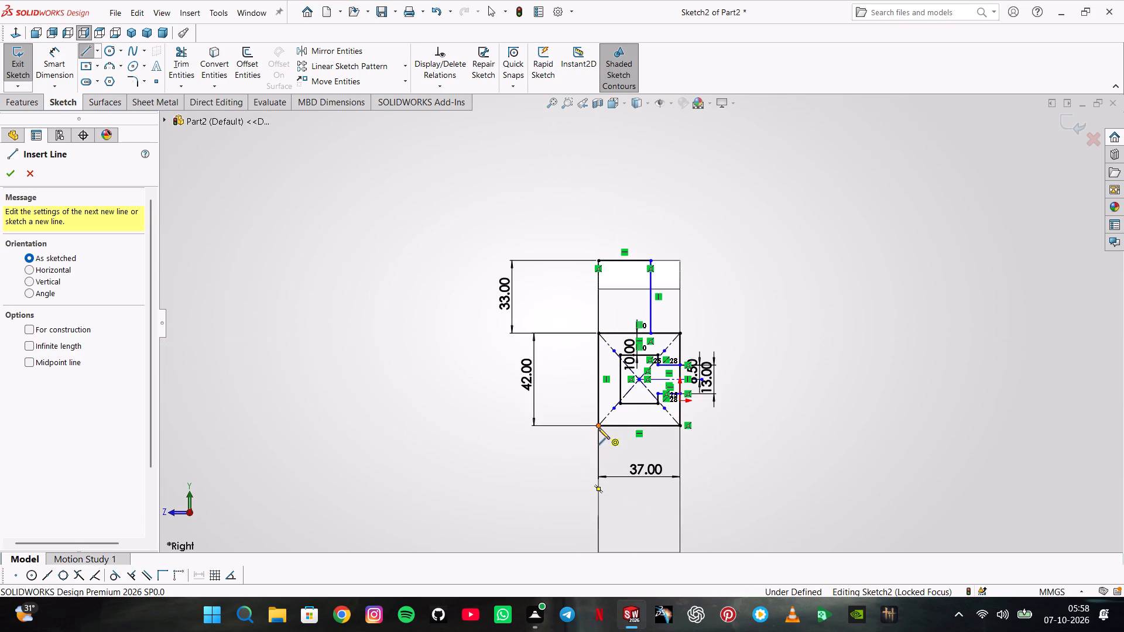
scroll(608, 493, up, 2)
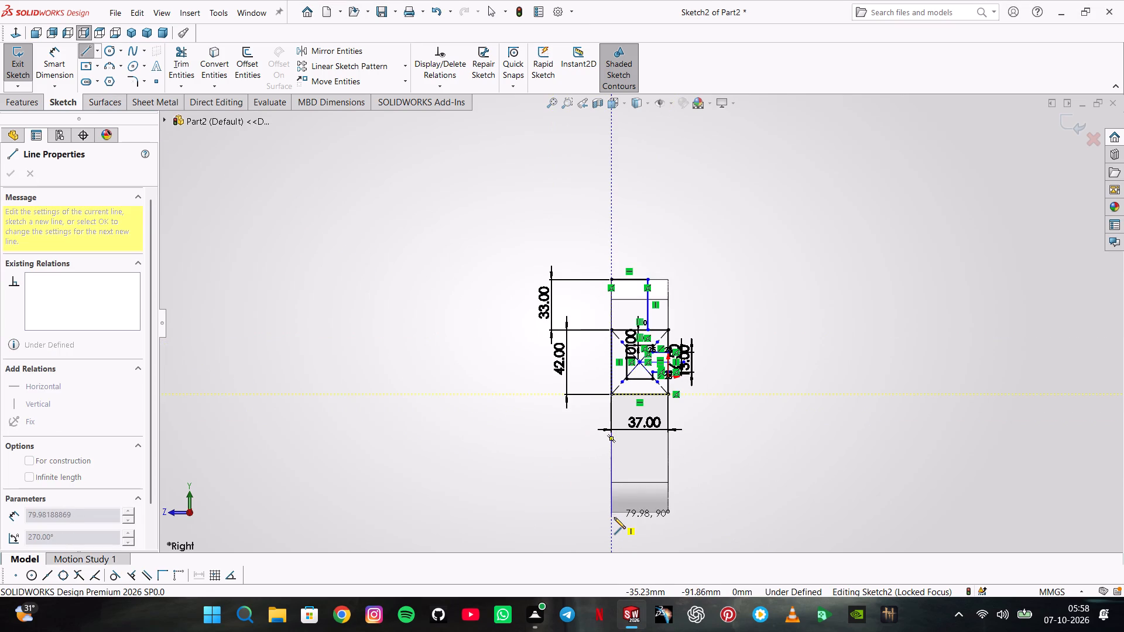
click(611, 513)
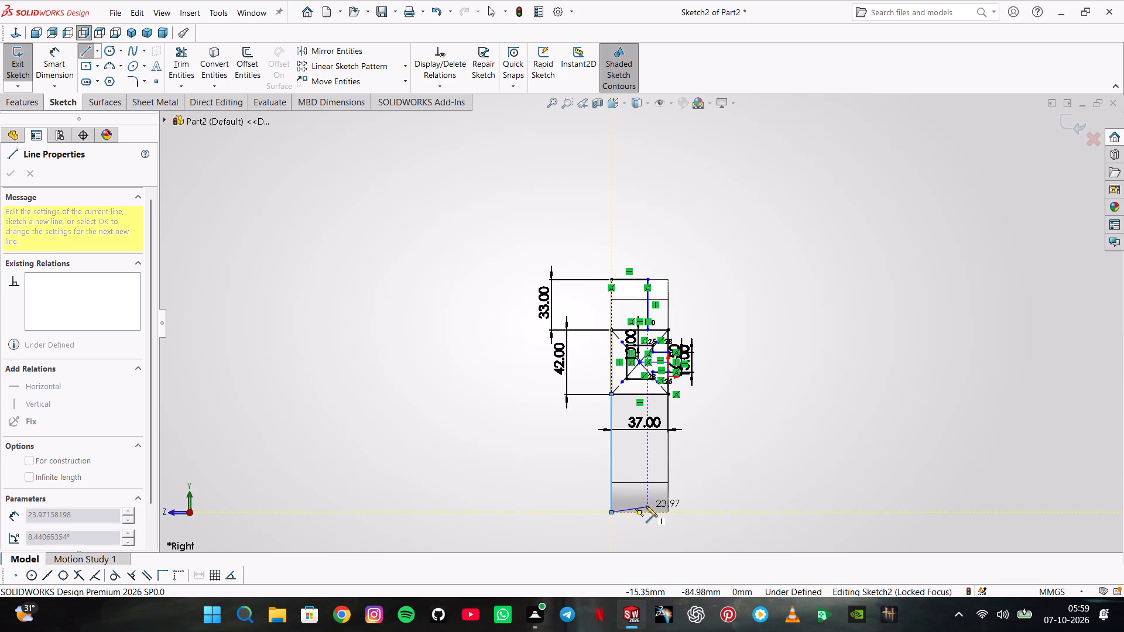
click(649, 510)
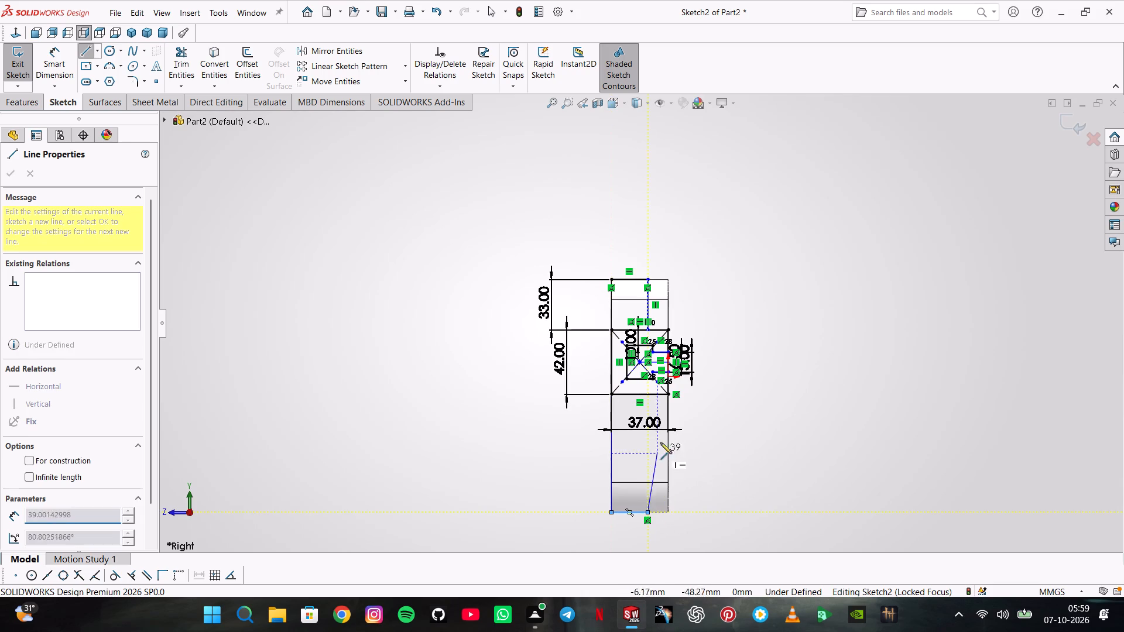
click(646, 392)
double_click(743, 421)
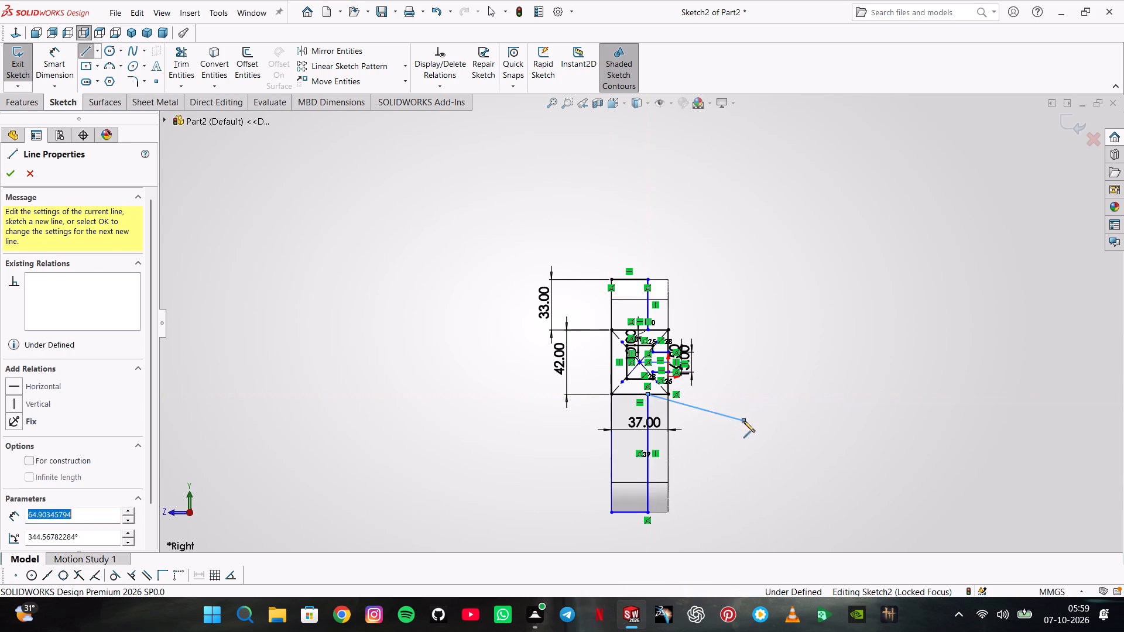
scroll(646, 397, down, 6)
key(Escape)
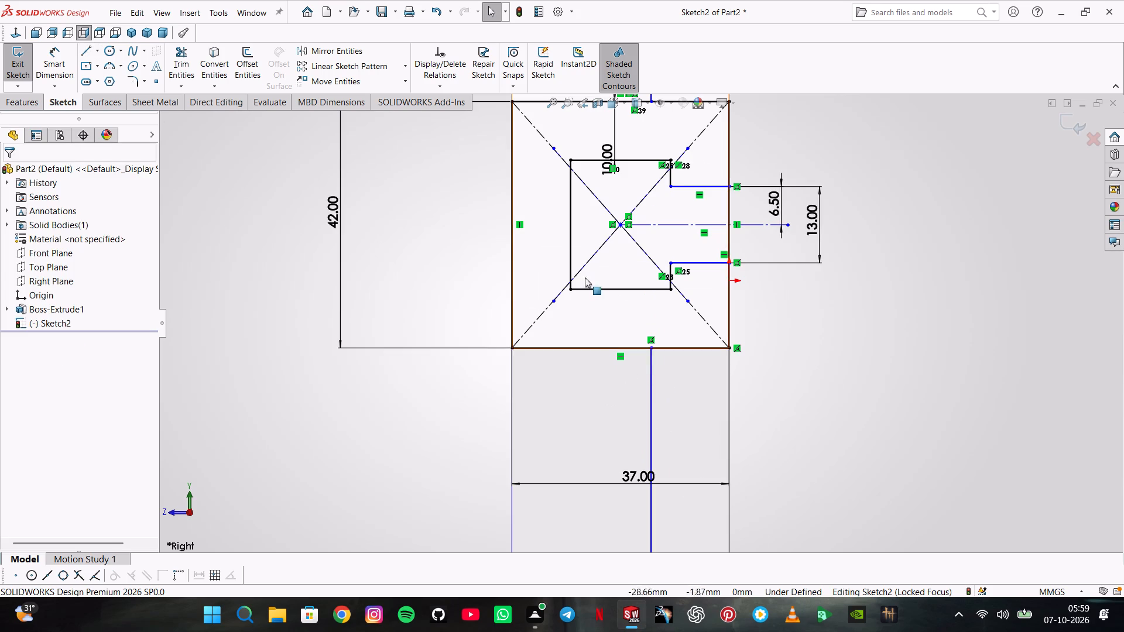
key(Escape)
Dimension the lower profile's inner vertical line 10 mm from the plate's origin-side edge.
scroll(586, 276, up, 3)
click(47, 63)
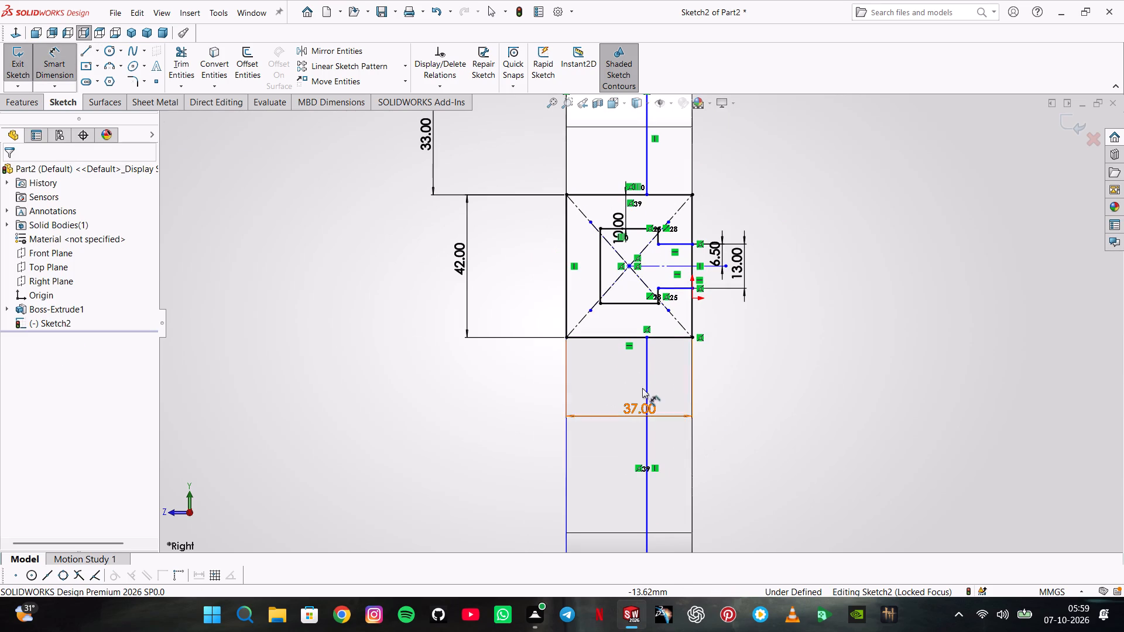
click(646, 371)
click(693, 378)
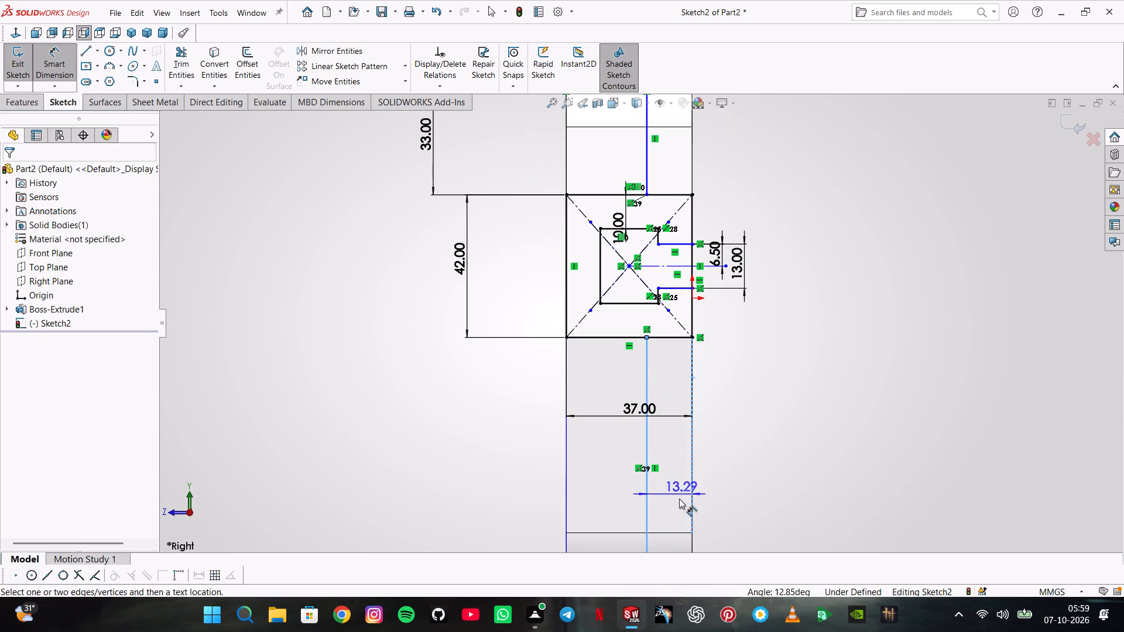
scroll(678, 501, up, 4)
click(667, 493)
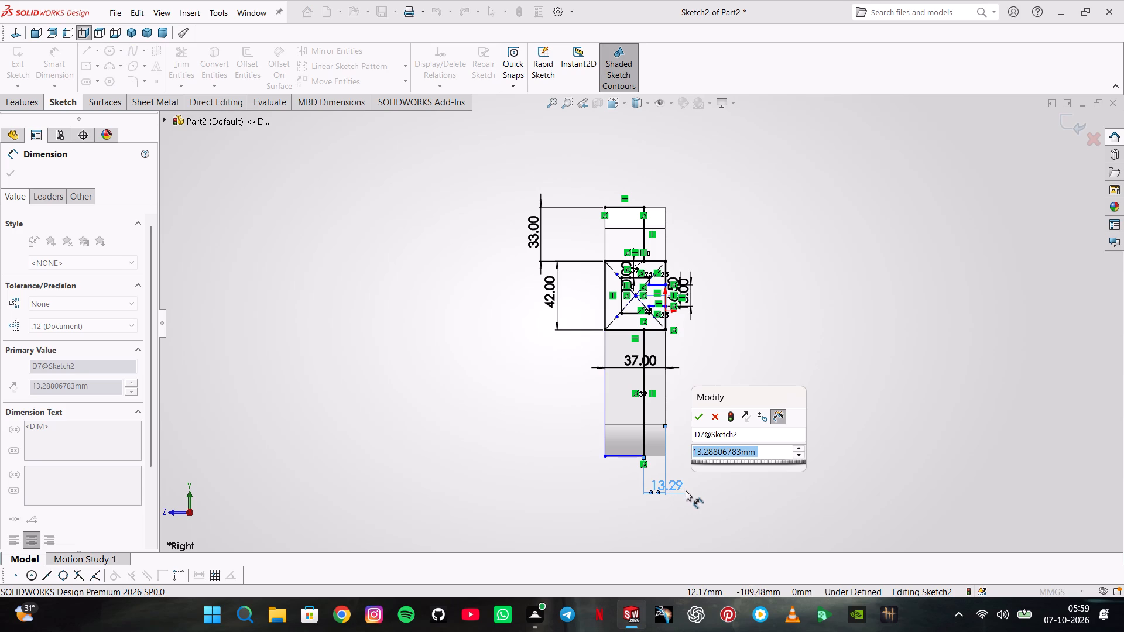
text(10)
key(Return)
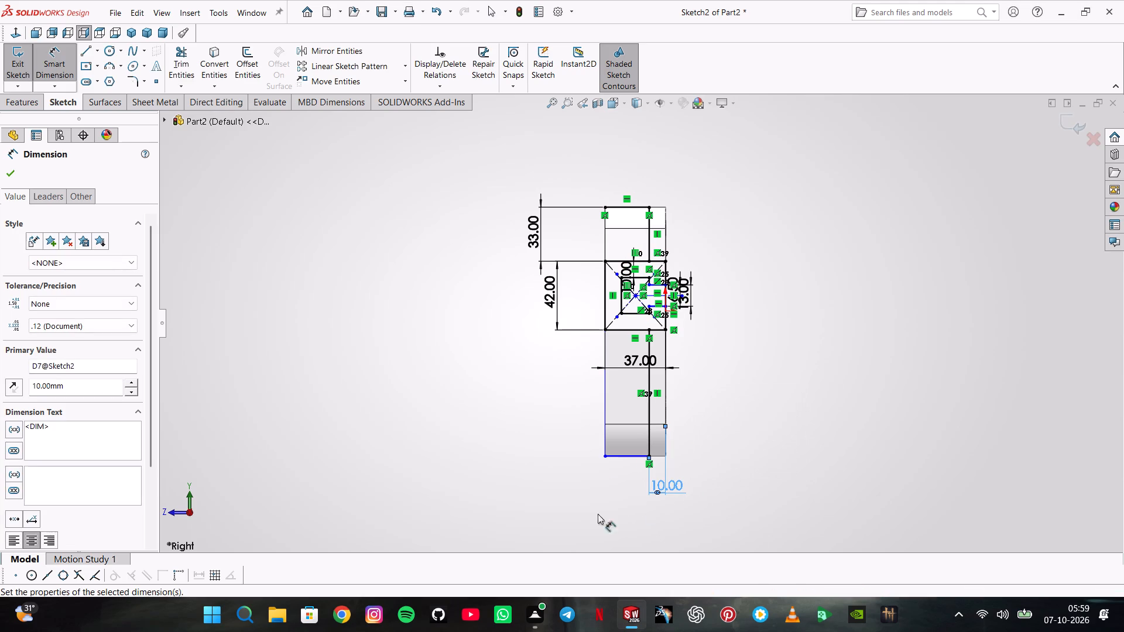
scroll(695, 265, down, 2)
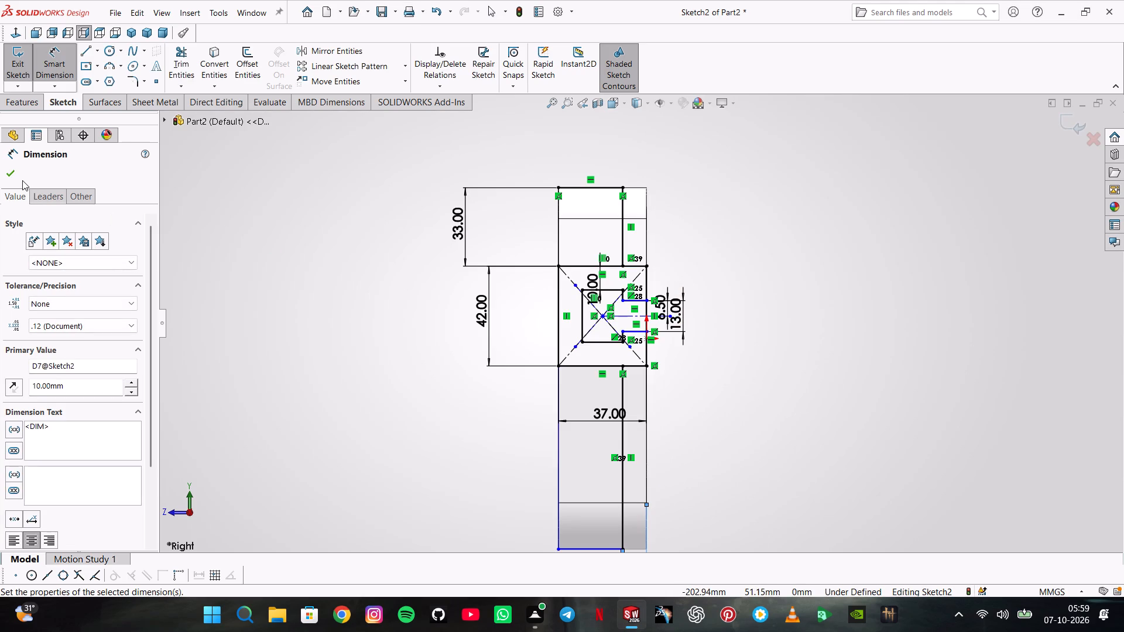
click(15, 174)
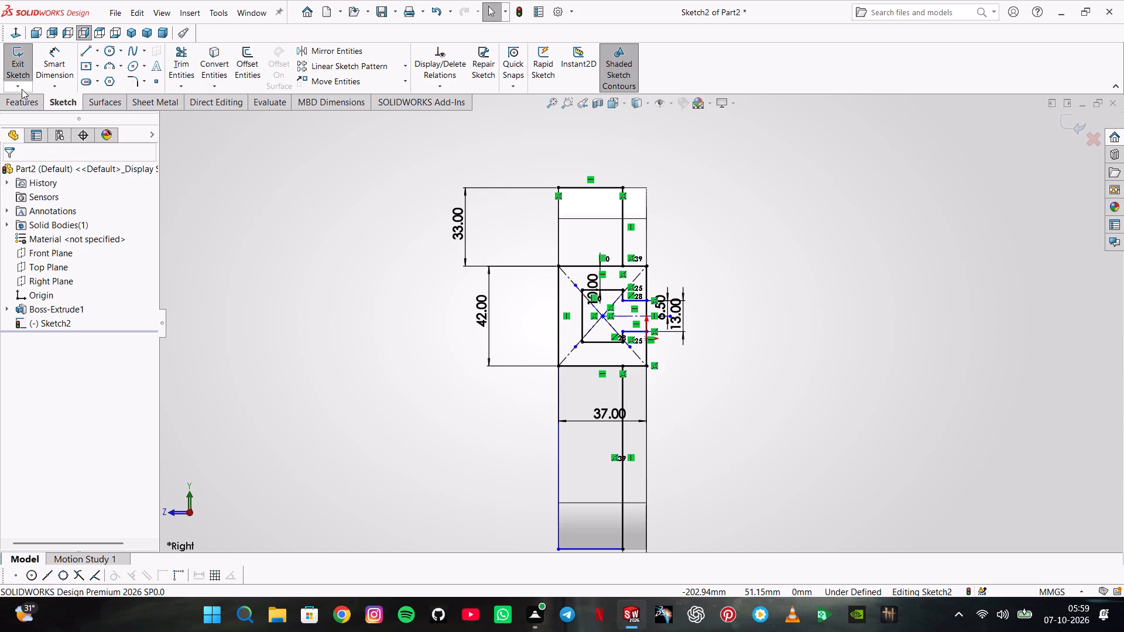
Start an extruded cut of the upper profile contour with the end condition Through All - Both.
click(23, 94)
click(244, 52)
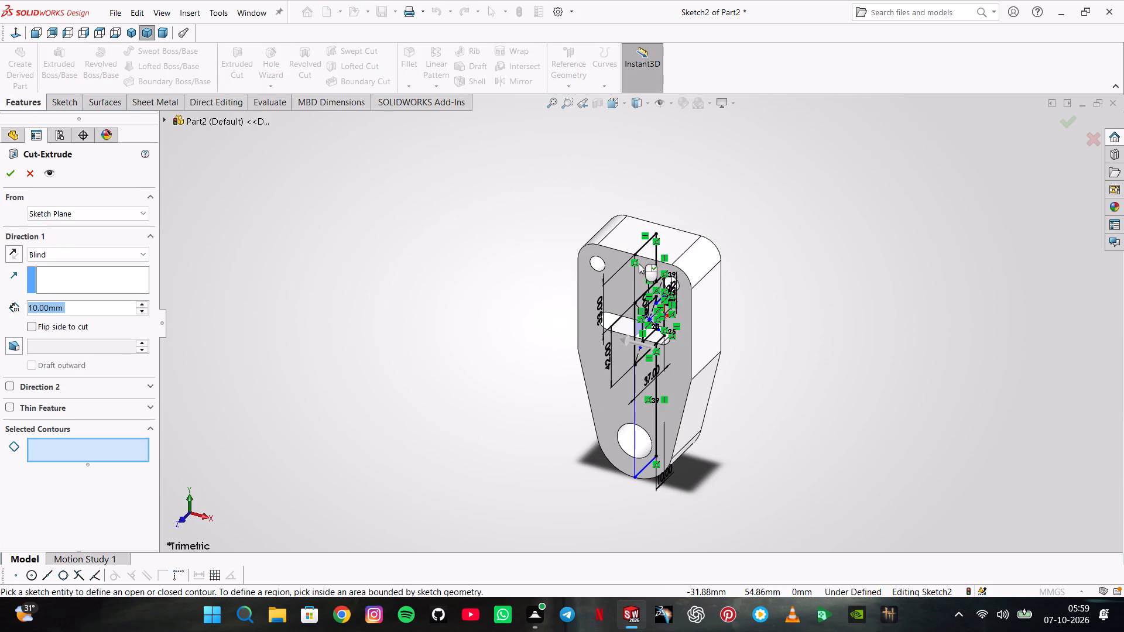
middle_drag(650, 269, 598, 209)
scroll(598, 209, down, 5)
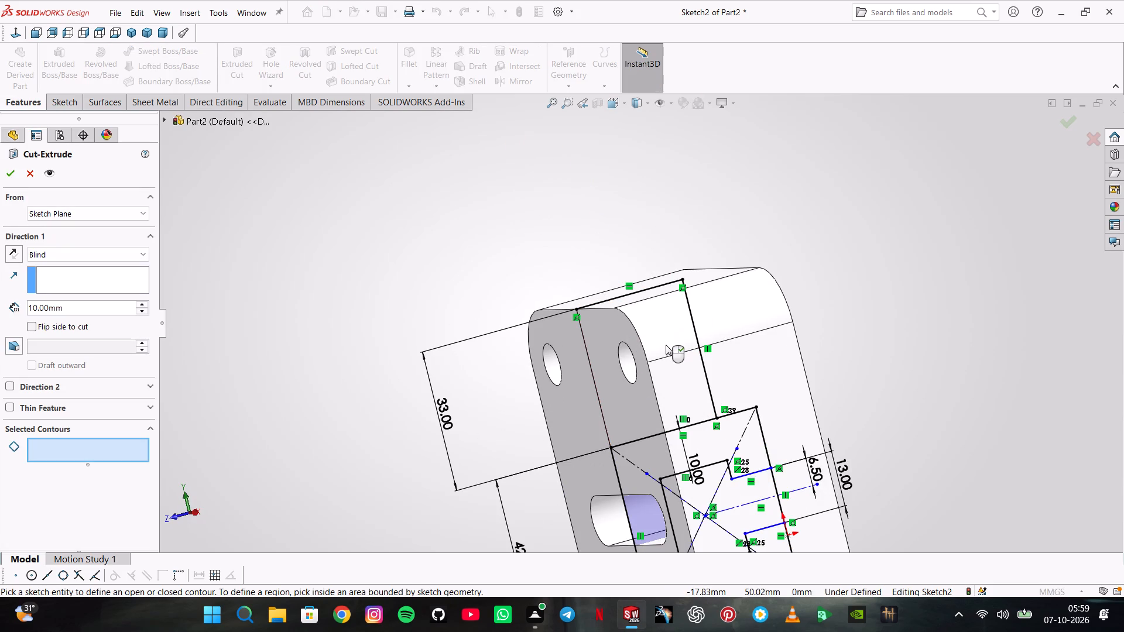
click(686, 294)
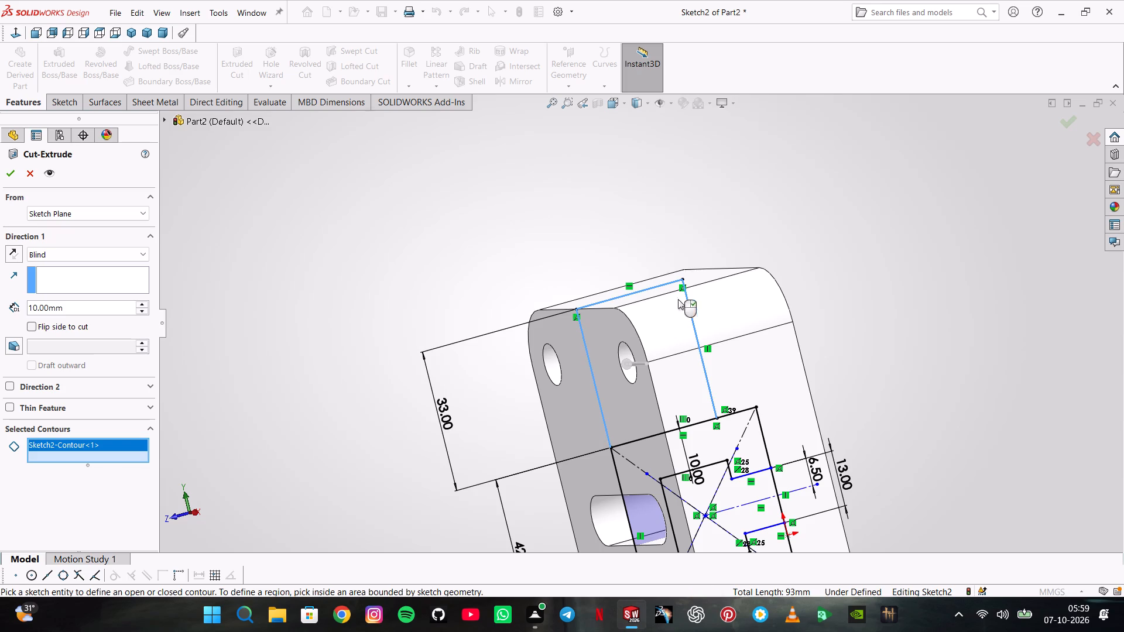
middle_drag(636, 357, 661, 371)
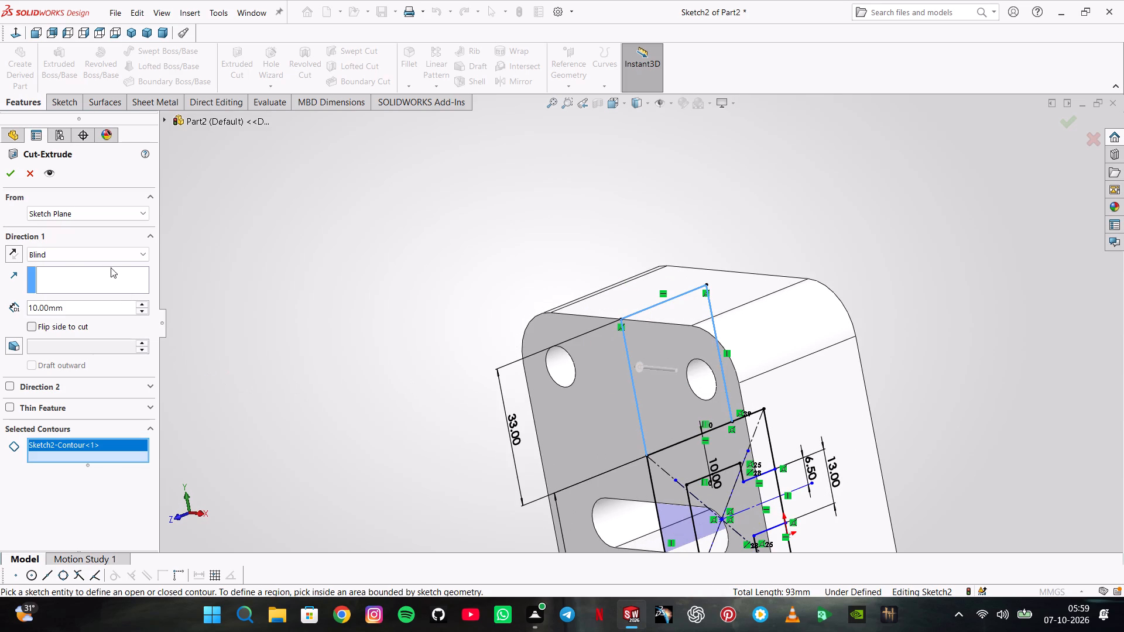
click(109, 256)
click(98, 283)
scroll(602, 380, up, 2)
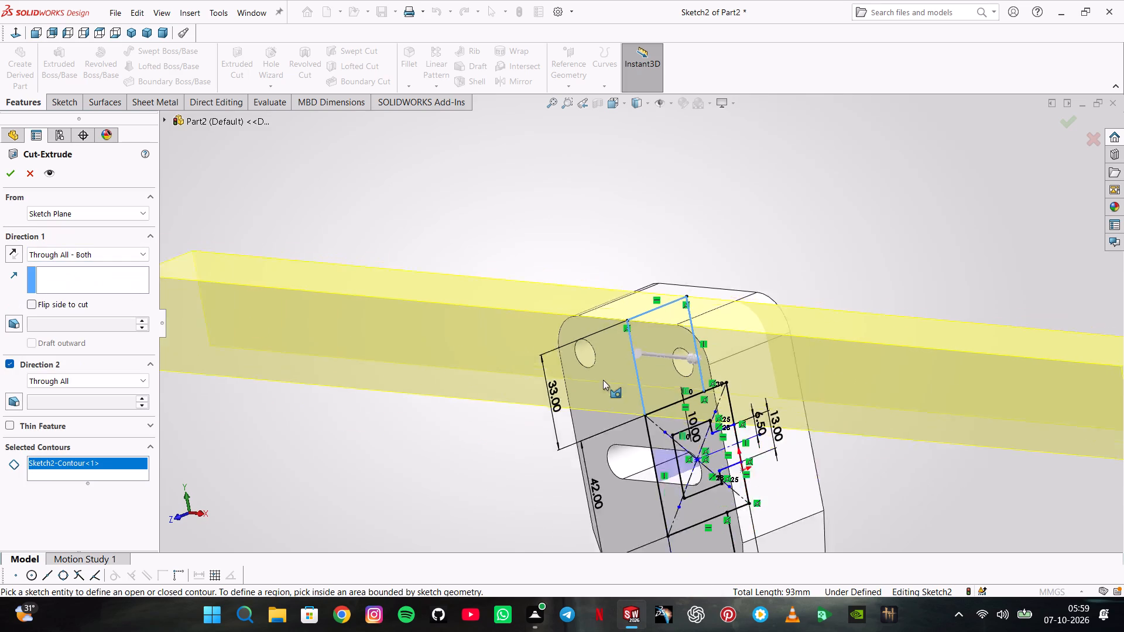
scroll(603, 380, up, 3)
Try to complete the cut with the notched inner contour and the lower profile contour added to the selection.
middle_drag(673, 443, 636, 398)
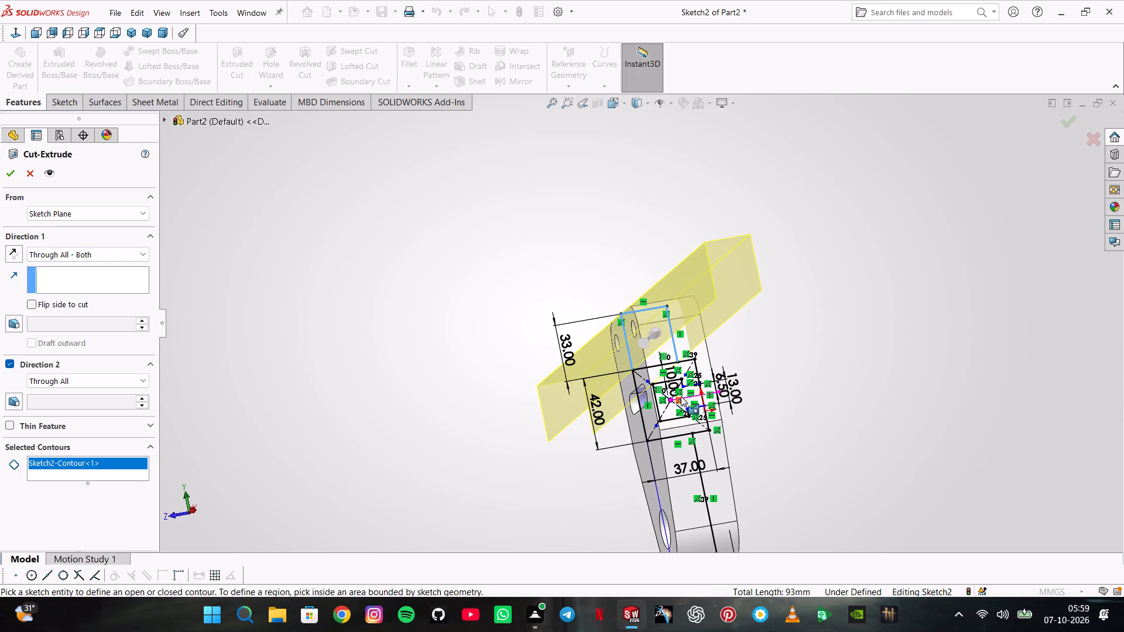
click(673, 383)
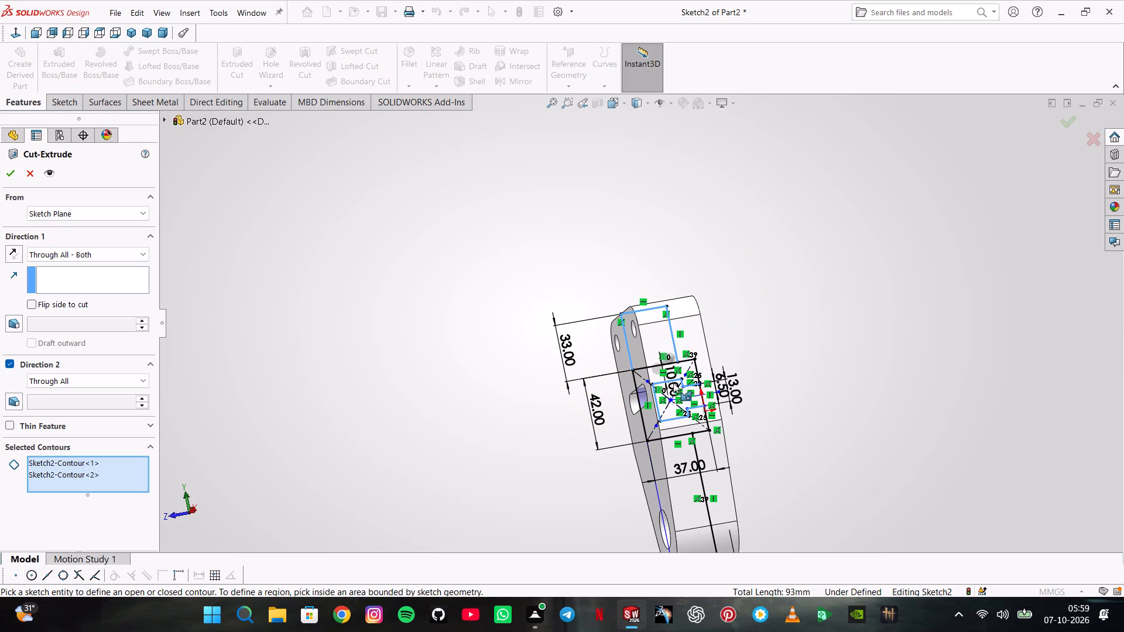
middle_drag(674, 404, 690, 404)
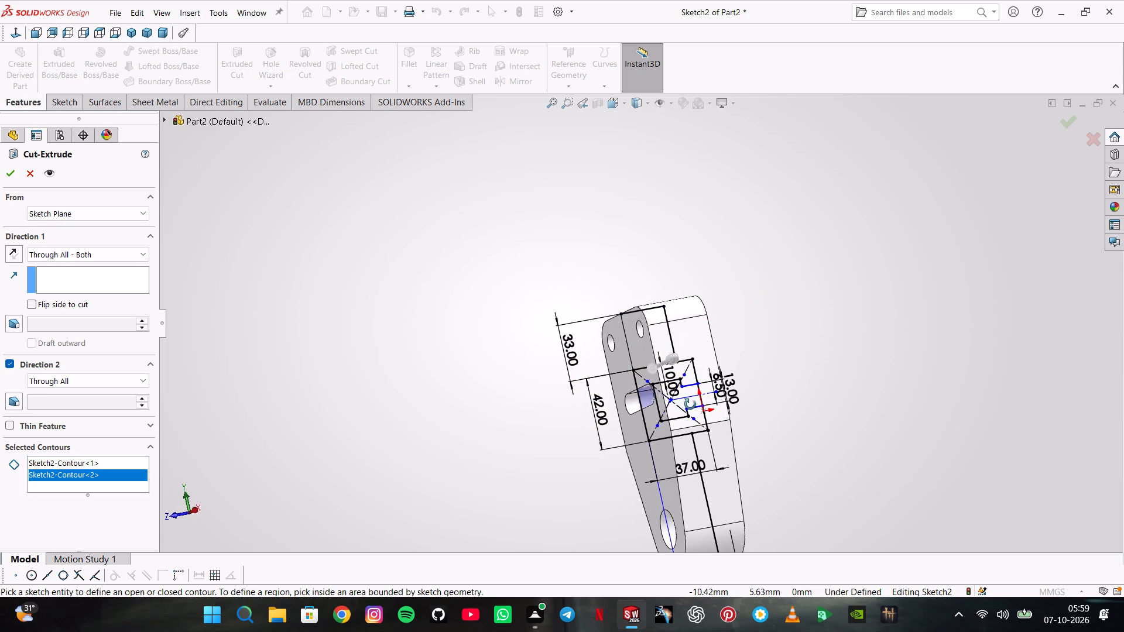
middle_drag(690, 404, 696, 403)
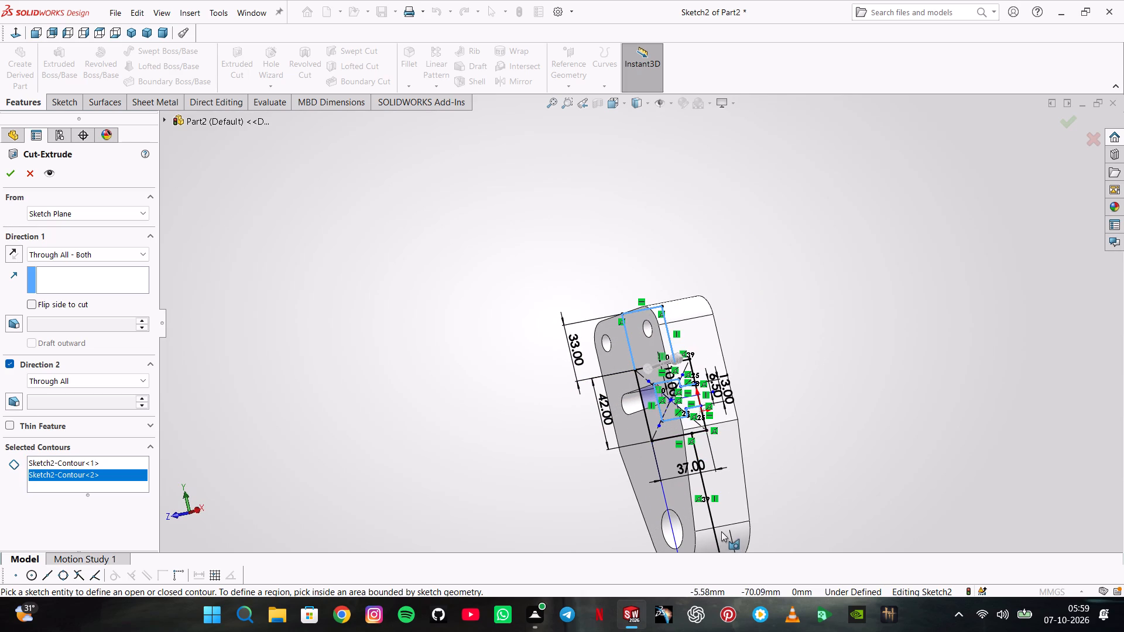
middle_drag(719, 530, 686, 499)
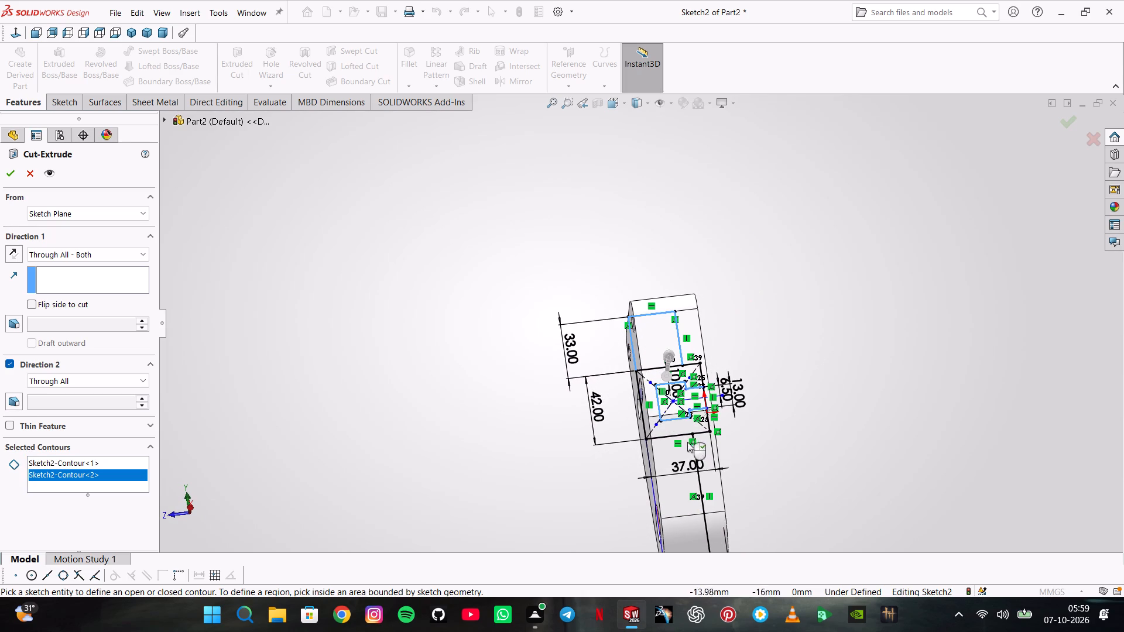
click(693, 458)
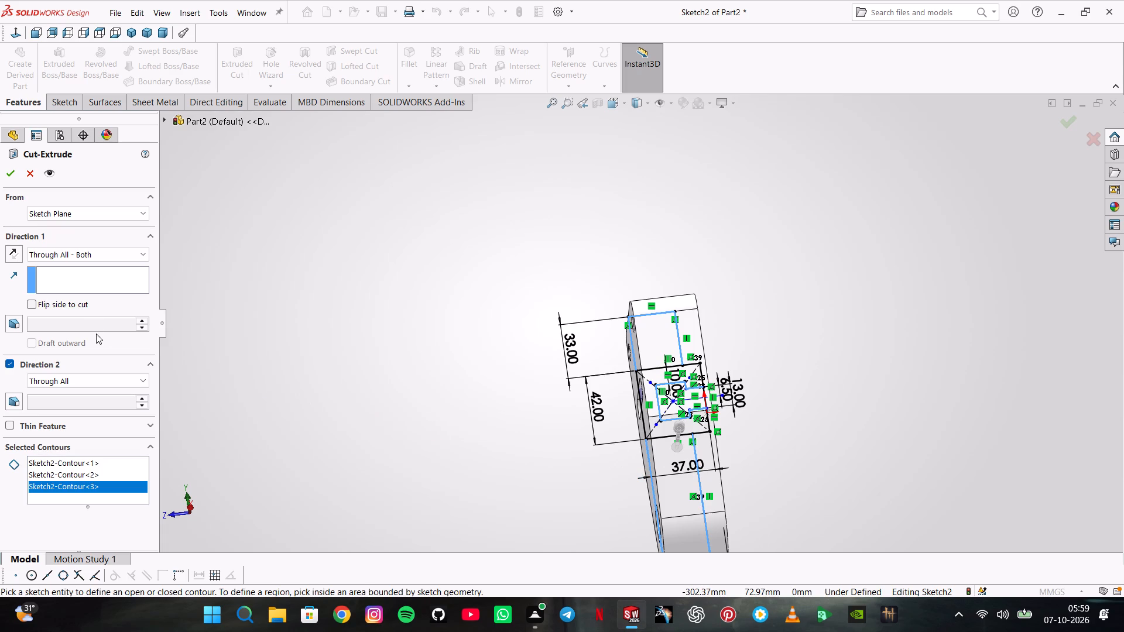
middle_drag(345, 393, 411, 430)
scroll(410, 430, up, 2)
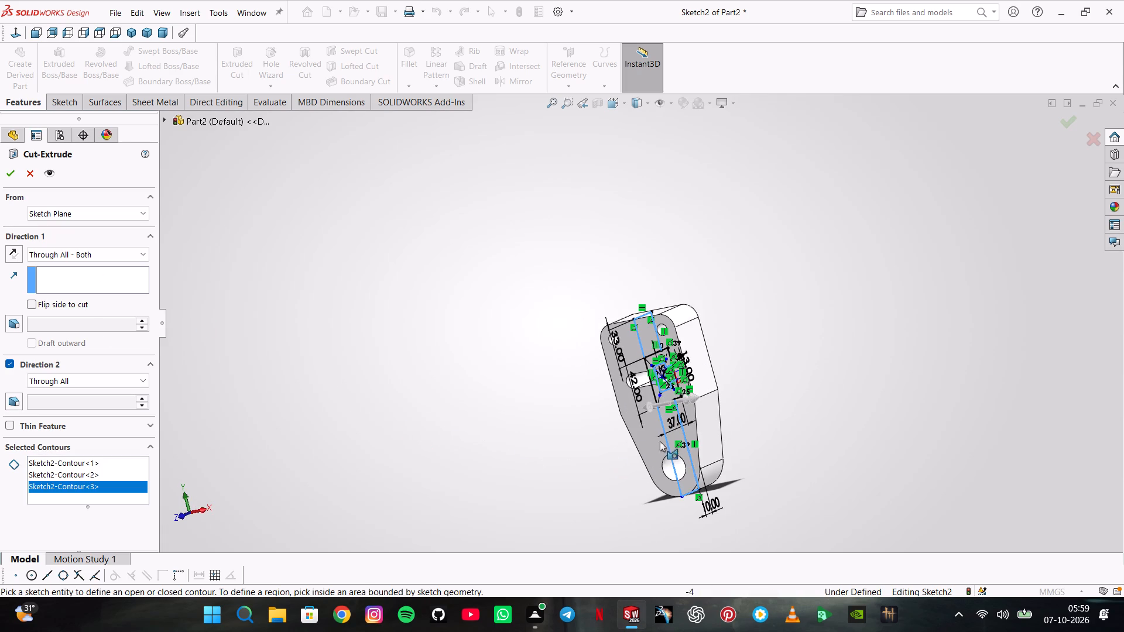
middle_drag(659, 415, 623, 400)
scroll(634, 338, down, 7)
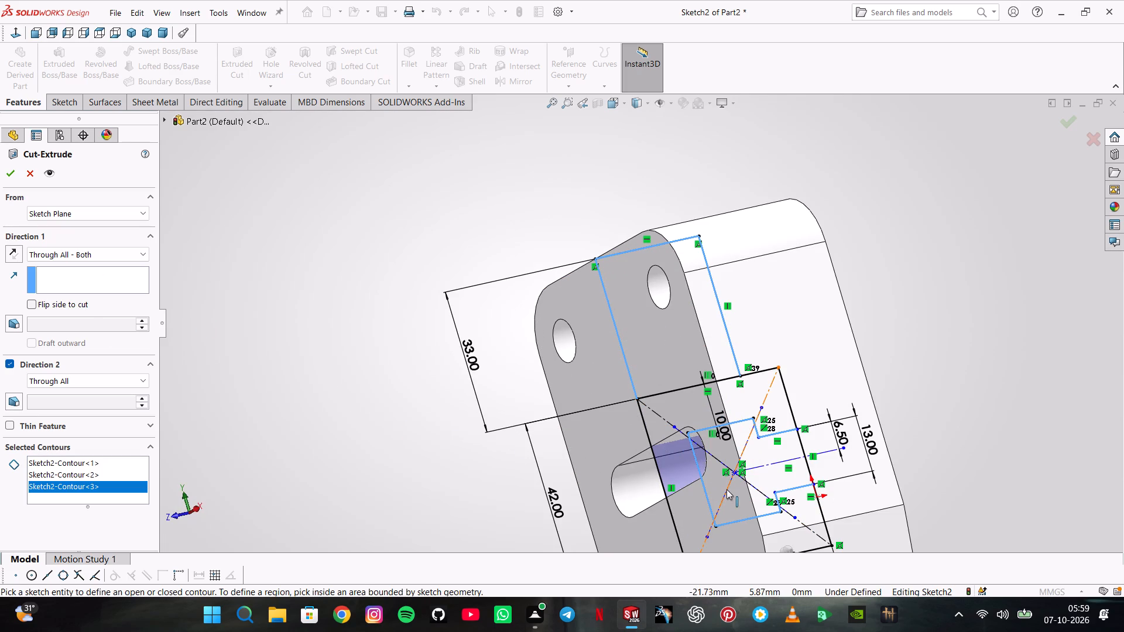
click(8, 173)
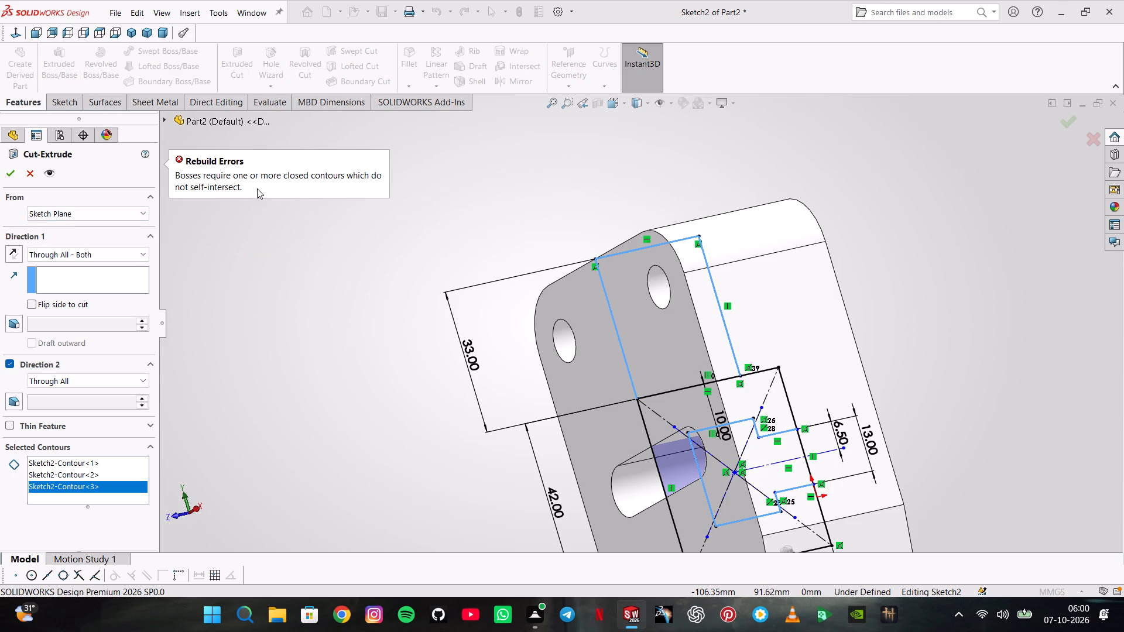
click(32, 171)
Return to the sketch in a normal view and delete the lower profile's outer vertical line below the rectangle's corner.
scroll(602, 338, up, 3)
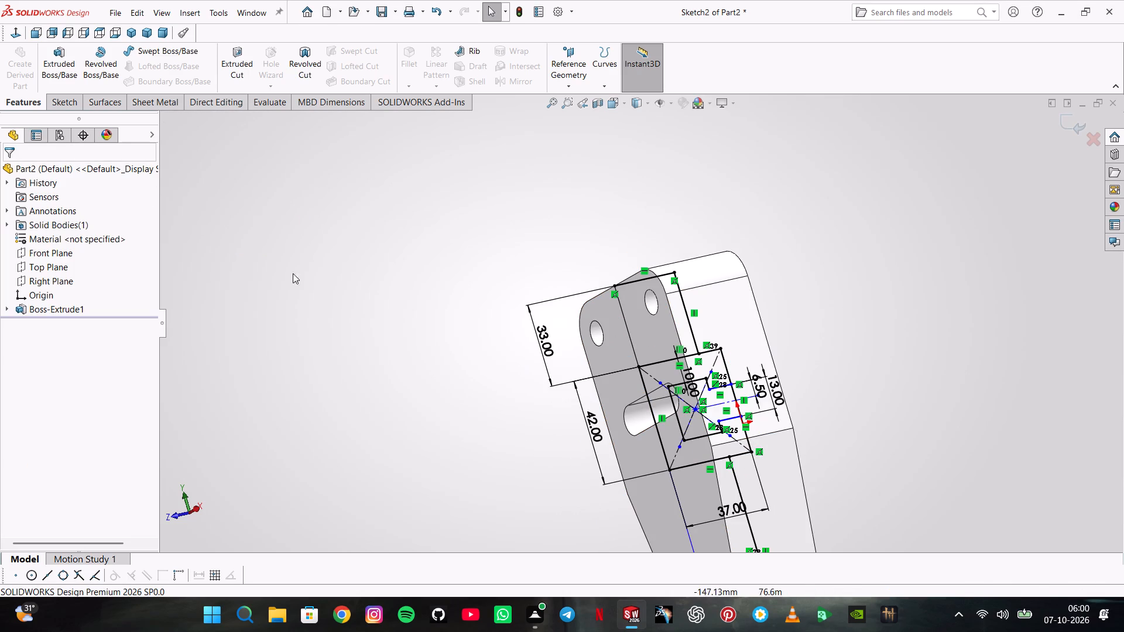
click(70, 112)
click(67, 98)
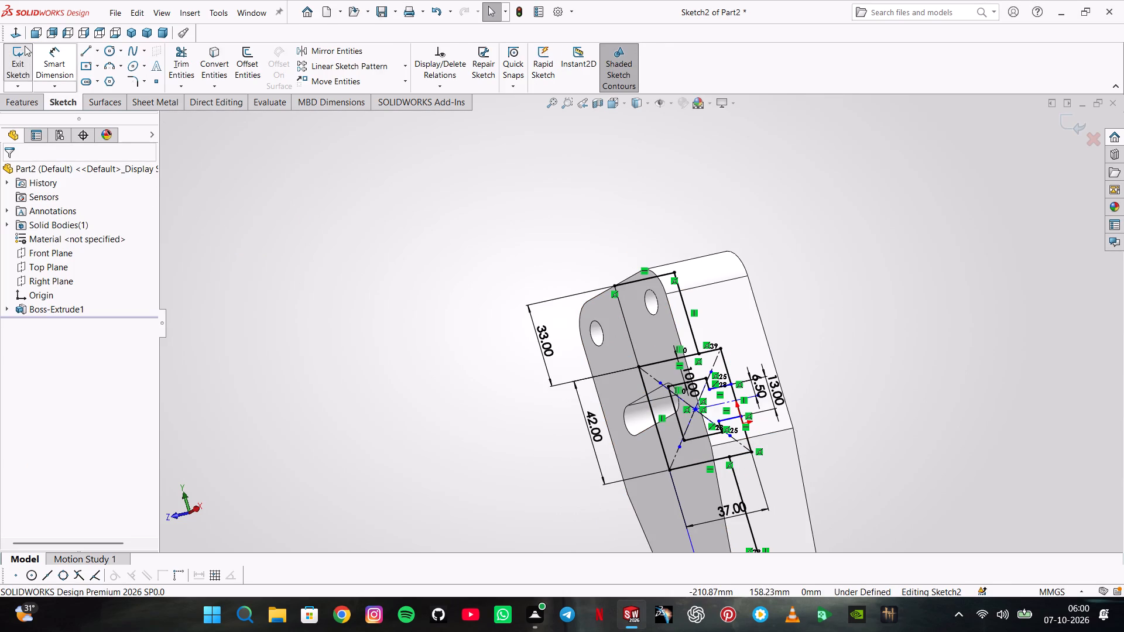
click(18, 29)
scroll(636, 286, down, 5)
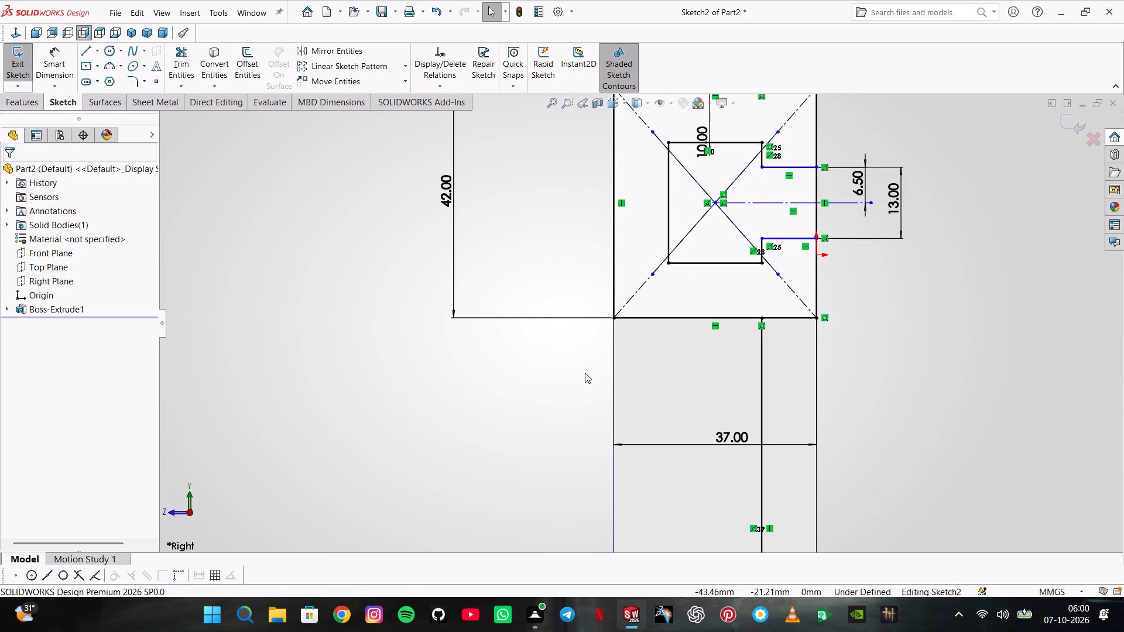
key(Escape)
click(616, 382)
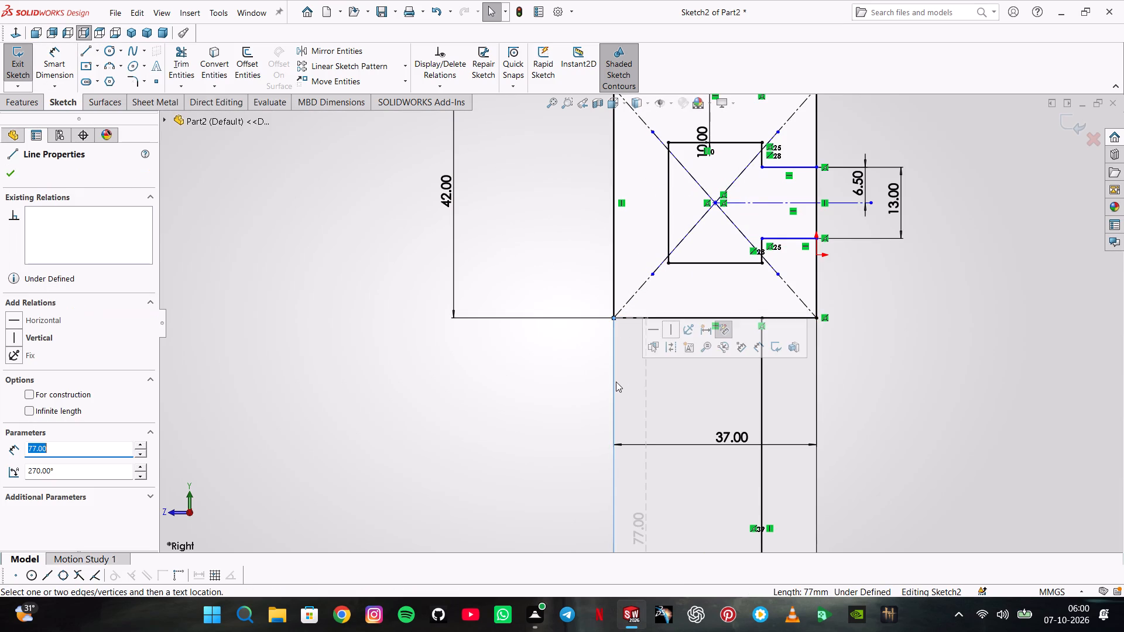
key(Delete)
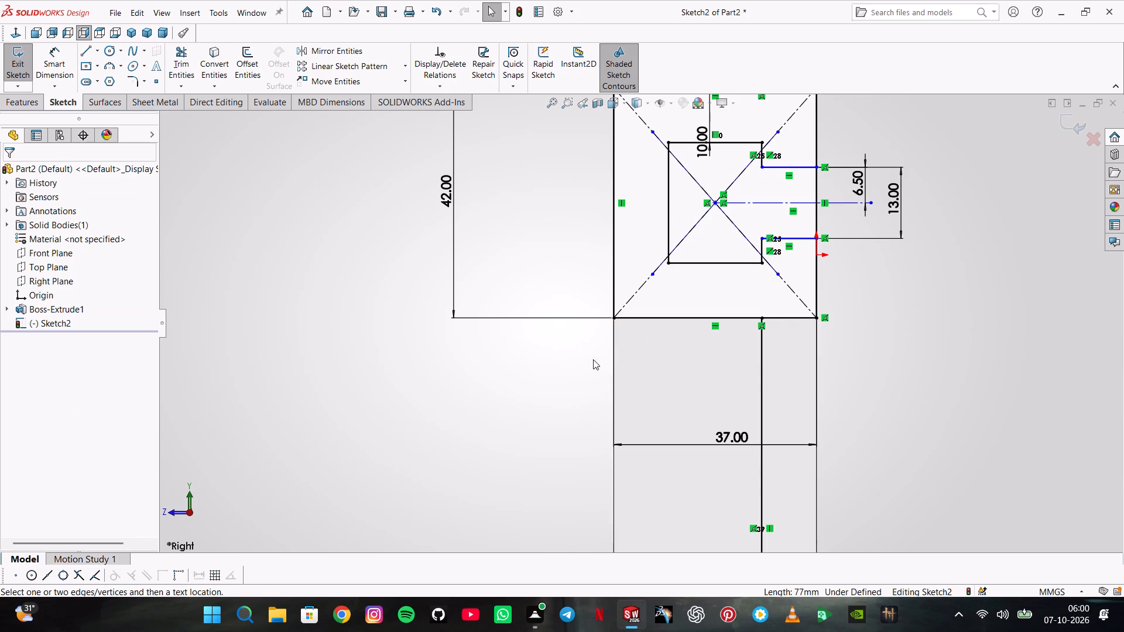
key(Delete)
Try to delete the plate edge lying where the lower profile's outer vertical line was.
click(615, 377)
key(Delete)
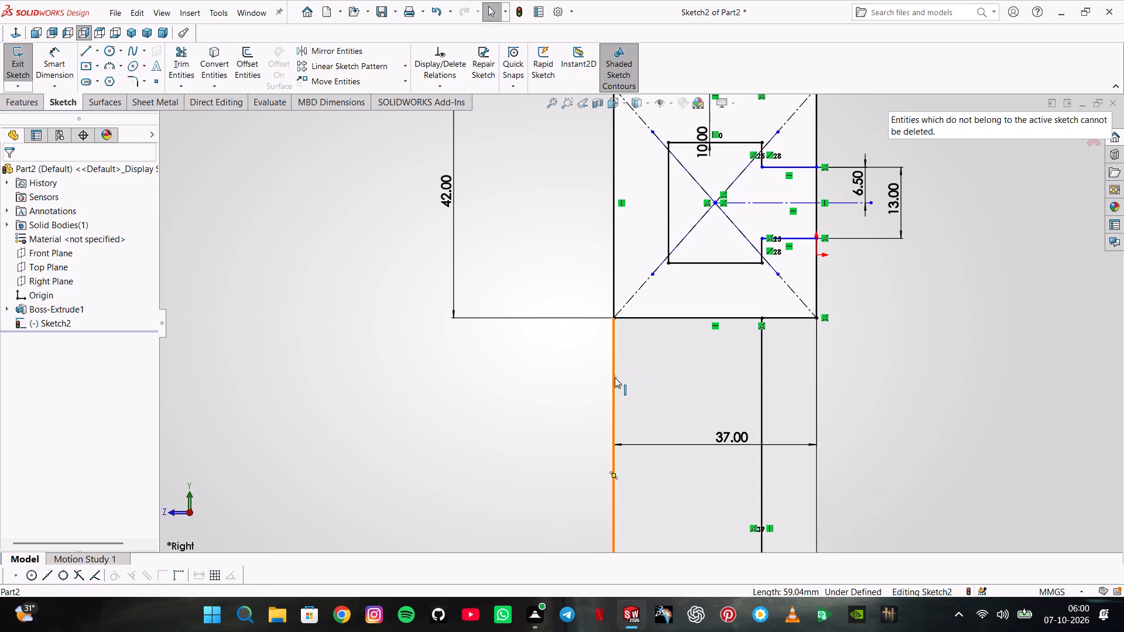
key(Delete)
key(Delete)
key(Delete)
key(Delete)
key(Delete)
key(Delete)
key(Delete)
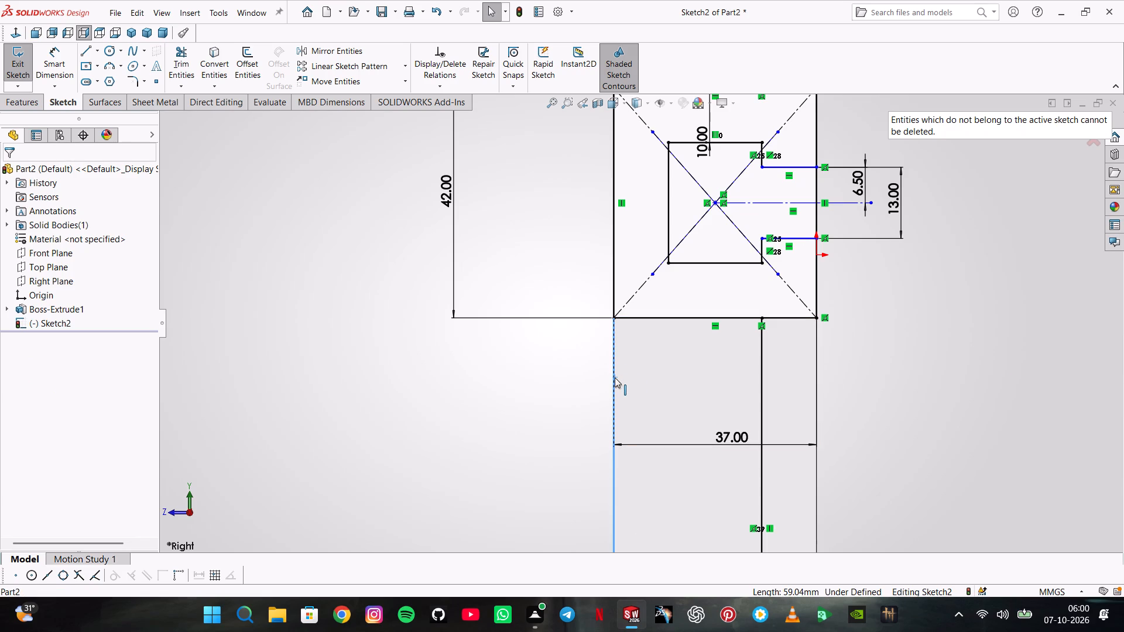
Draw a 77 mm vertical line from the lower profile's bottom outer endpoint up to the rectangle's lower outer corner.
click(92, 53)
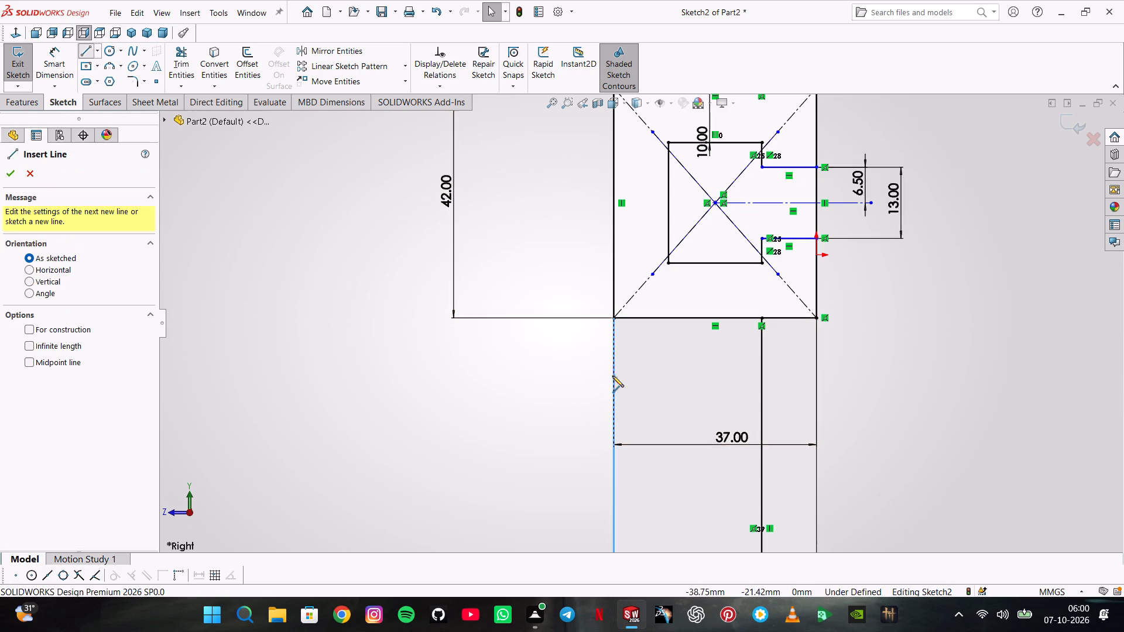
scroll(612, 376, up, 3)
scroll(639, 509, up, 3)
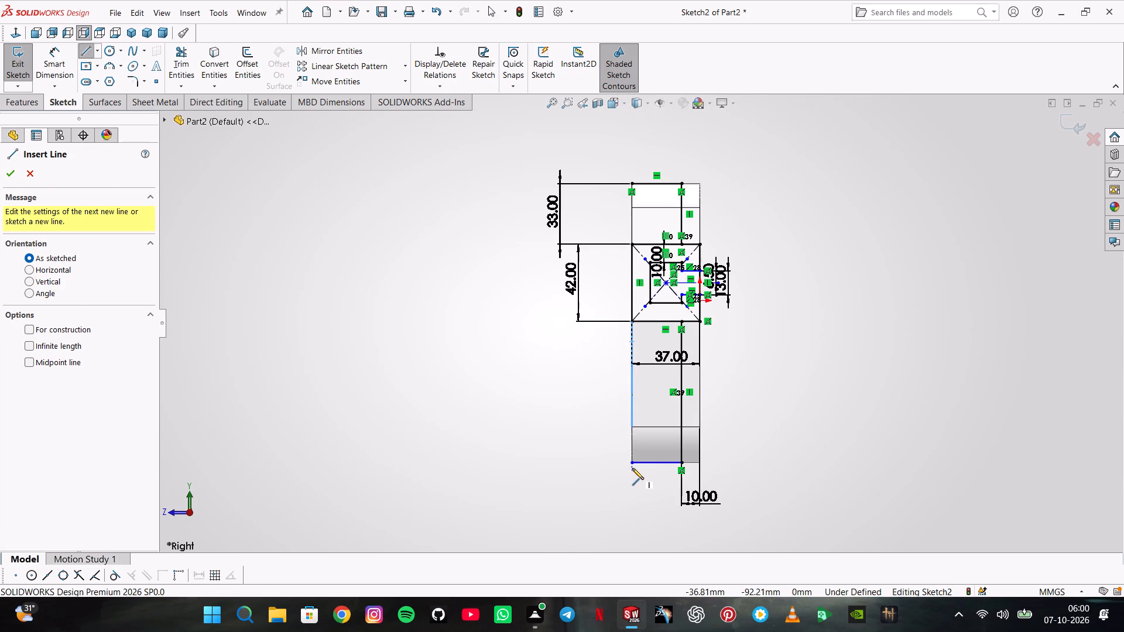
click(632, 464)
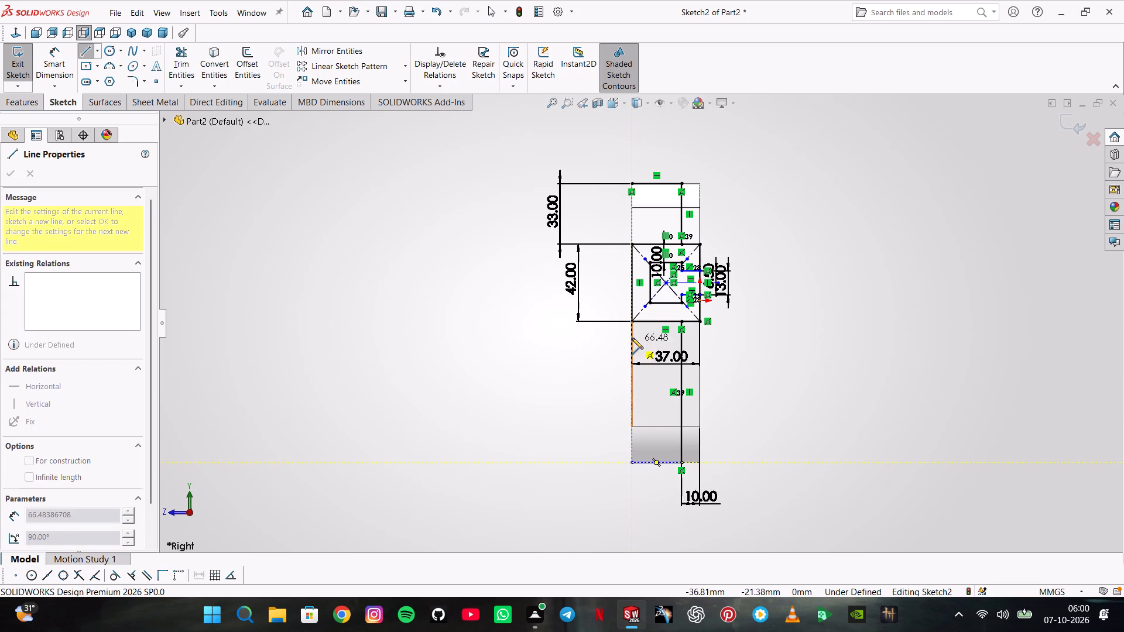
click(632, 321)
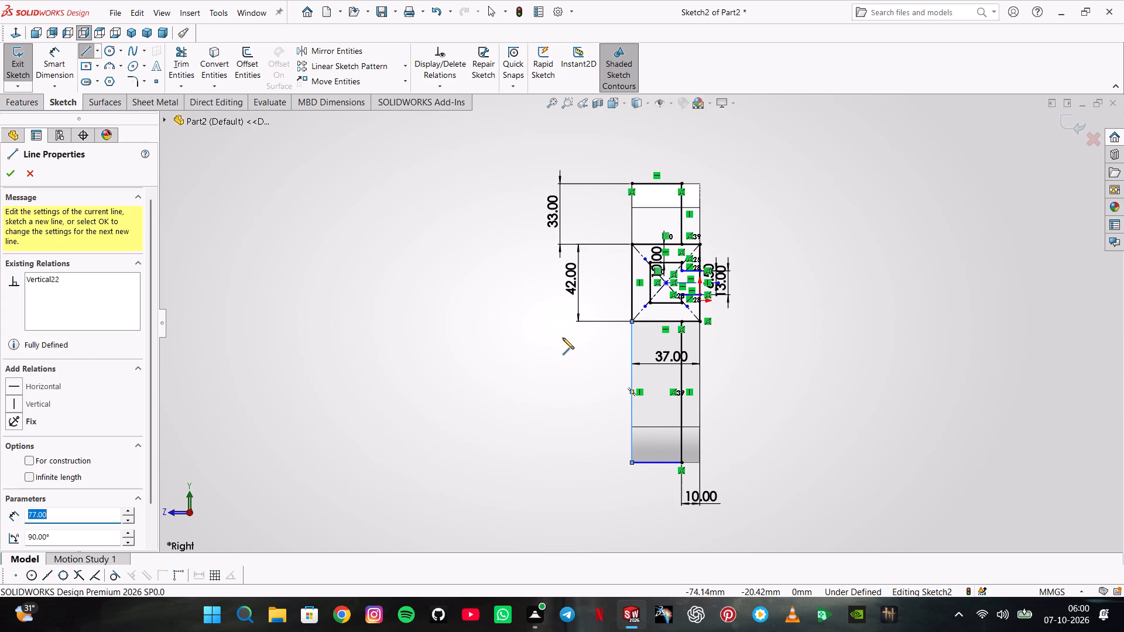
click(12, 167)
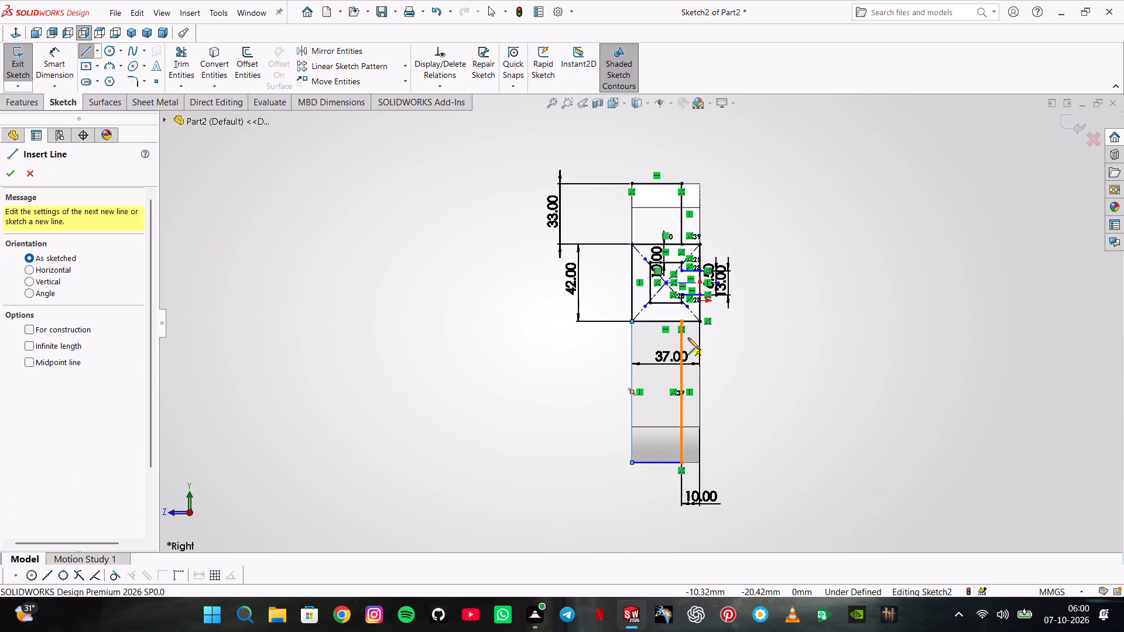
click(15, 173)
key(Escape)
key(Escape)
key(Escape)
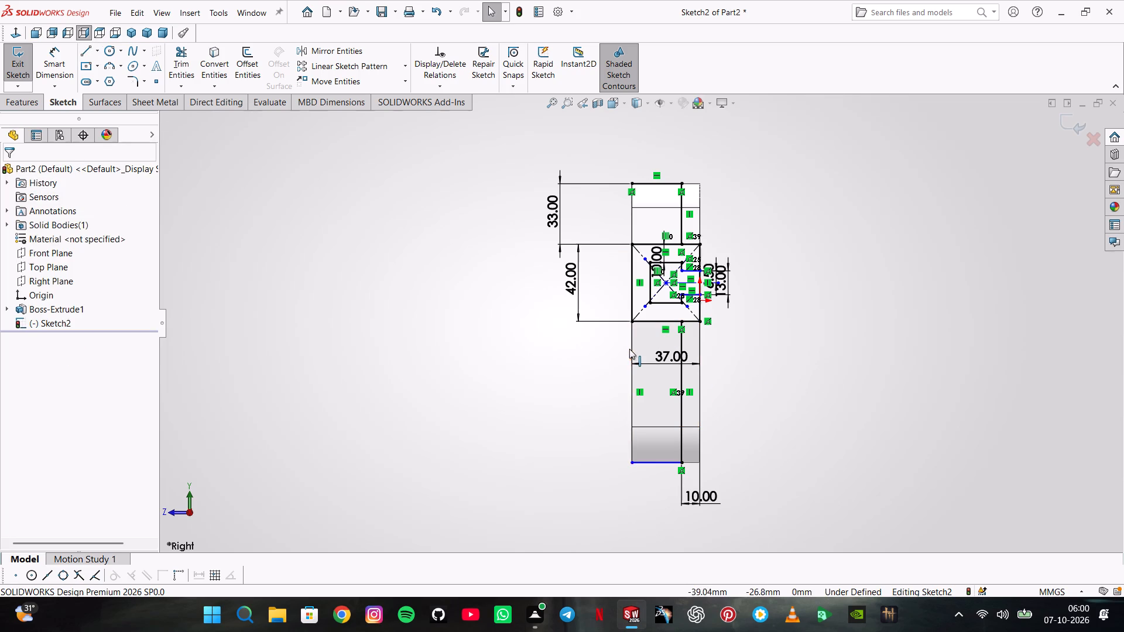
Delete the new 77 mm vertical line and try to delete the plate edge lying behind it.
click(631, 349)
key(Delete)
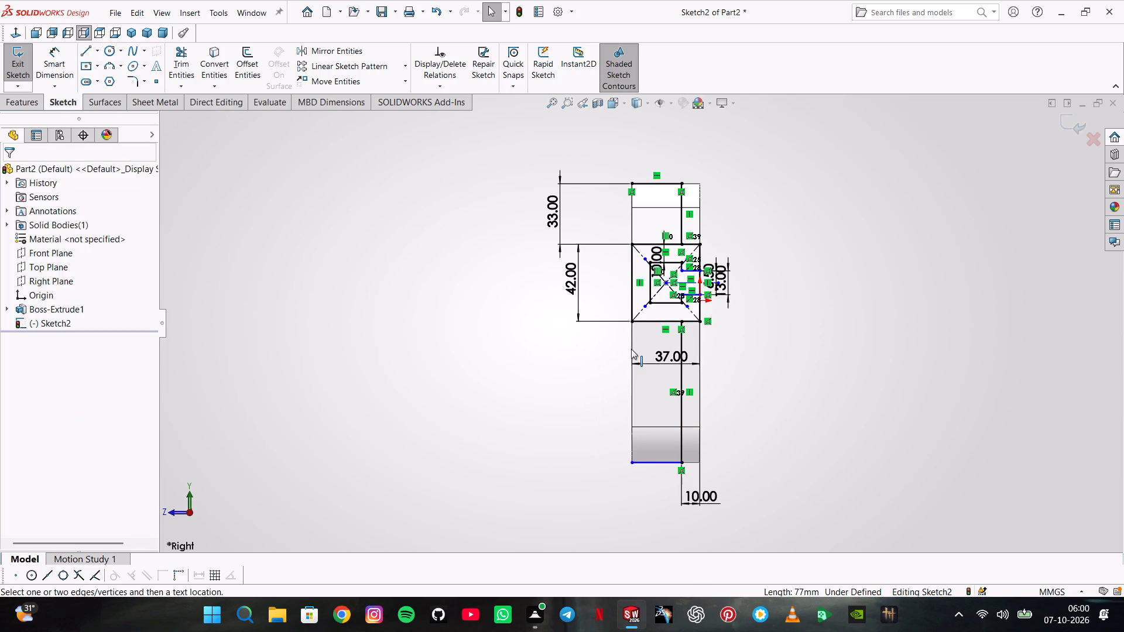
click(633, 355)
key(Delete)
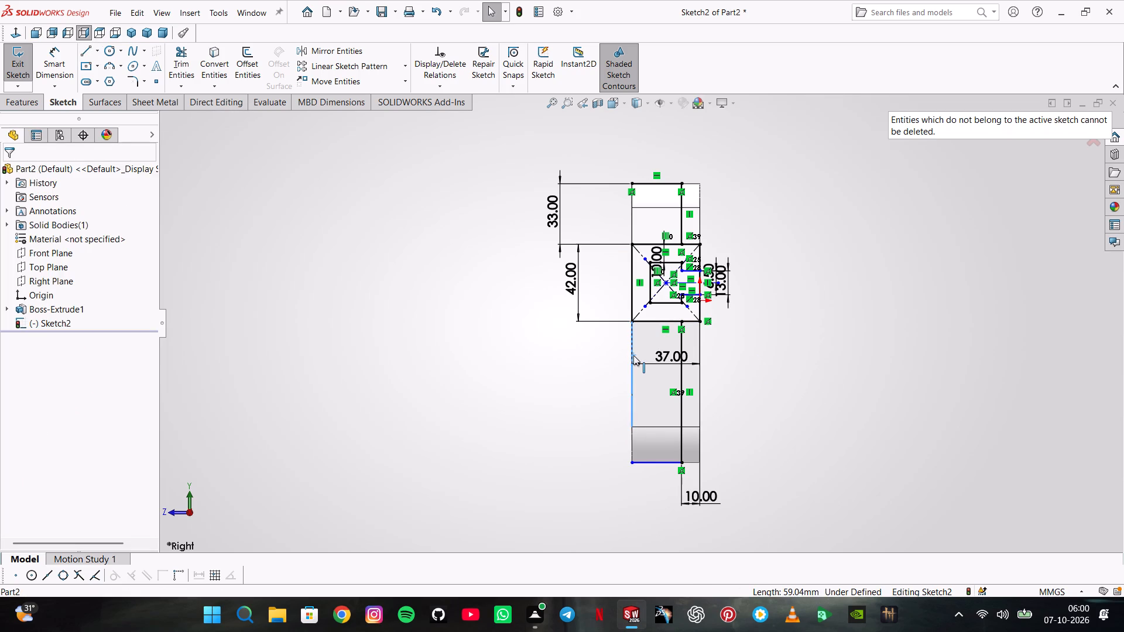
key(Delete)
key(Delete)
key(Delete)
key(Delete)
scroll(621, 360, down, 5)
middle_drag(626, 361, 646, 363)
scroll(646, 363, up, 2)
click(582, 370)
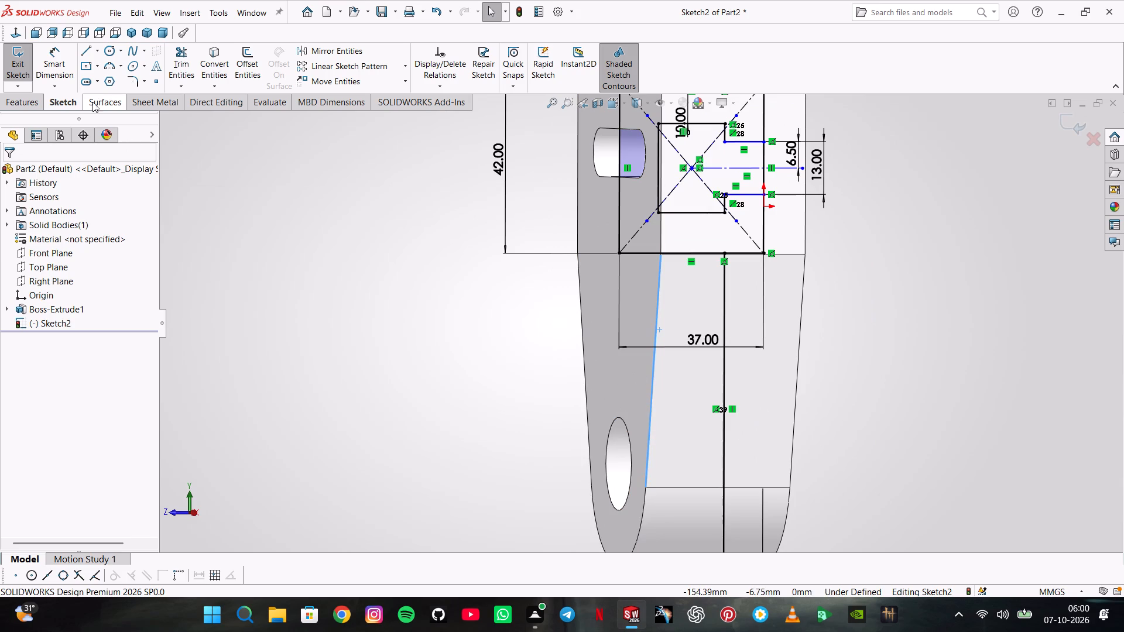
Redraw the lower profile's outer side as a 77 mm vertical line up to the rectangle's lower outer corner.
click(88, 49)
scroll(640, 513, up, 2)
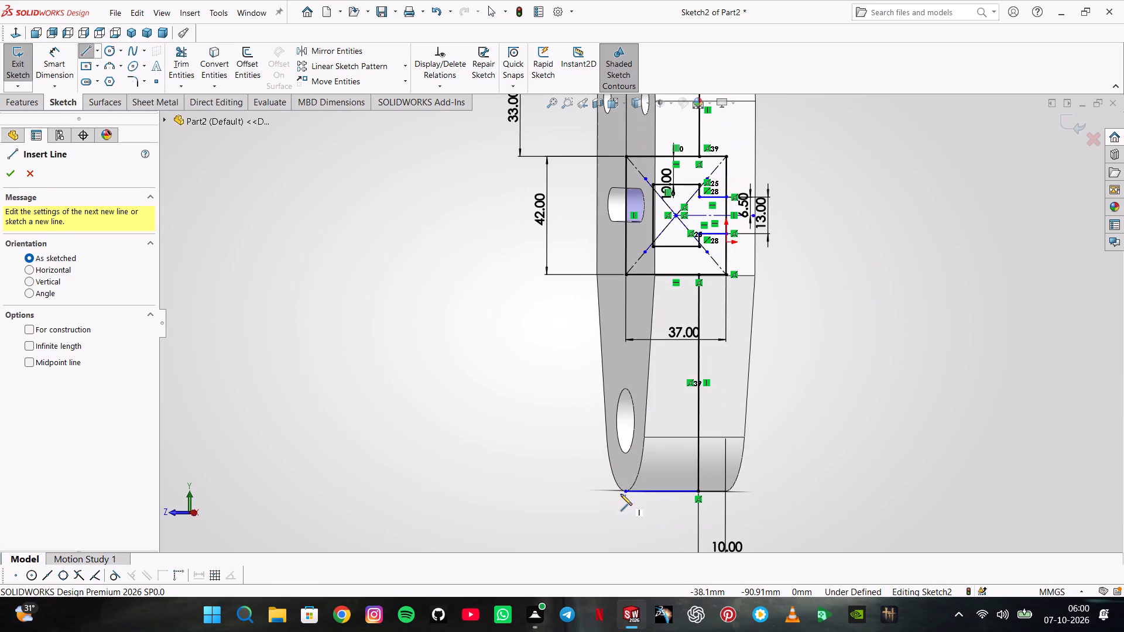
click(626, 493)
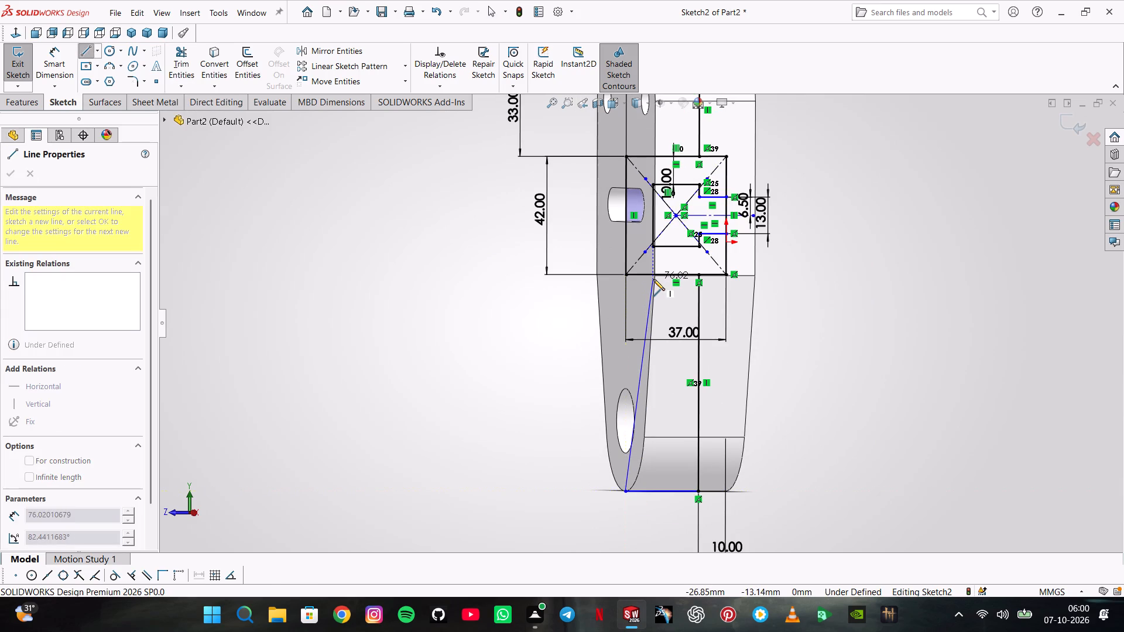
click(10, 33)
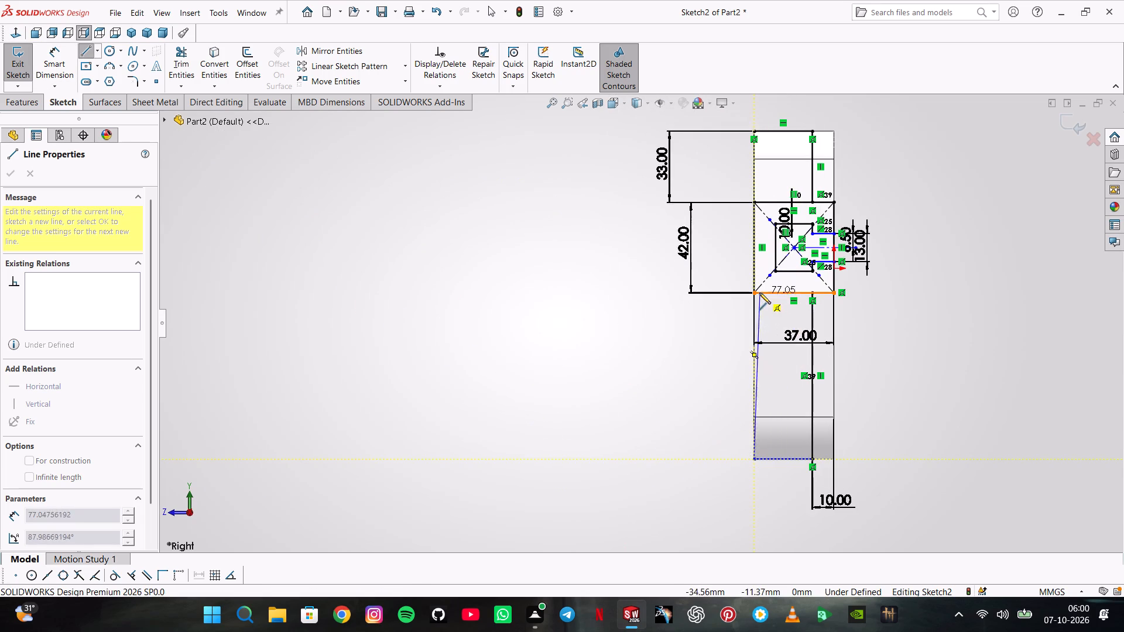
click(753, 291)
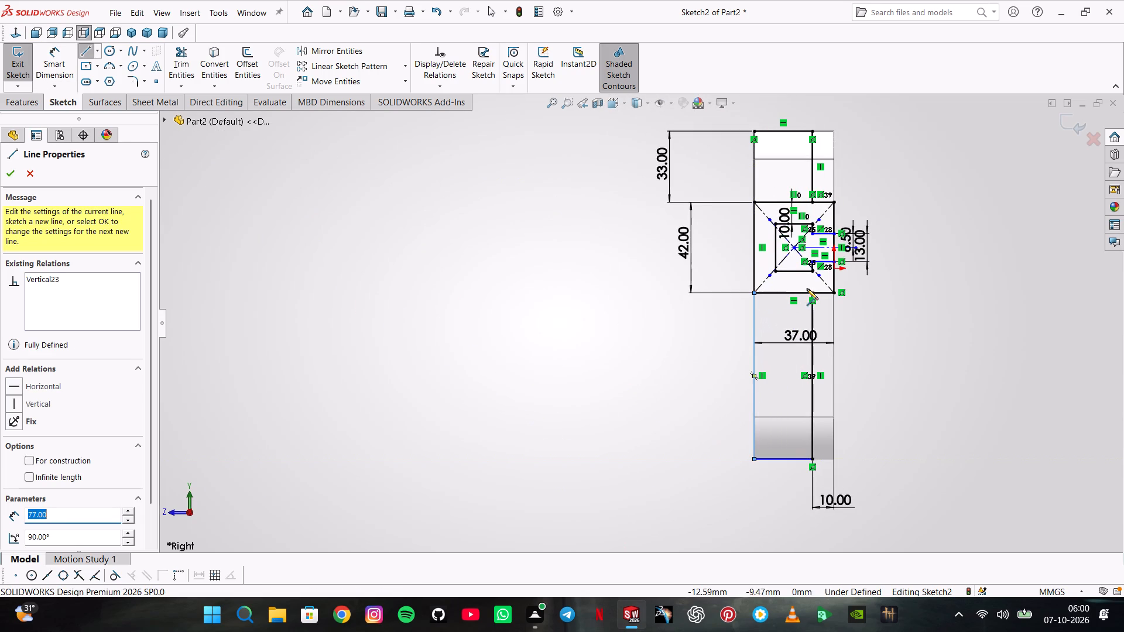
click(814, 296)
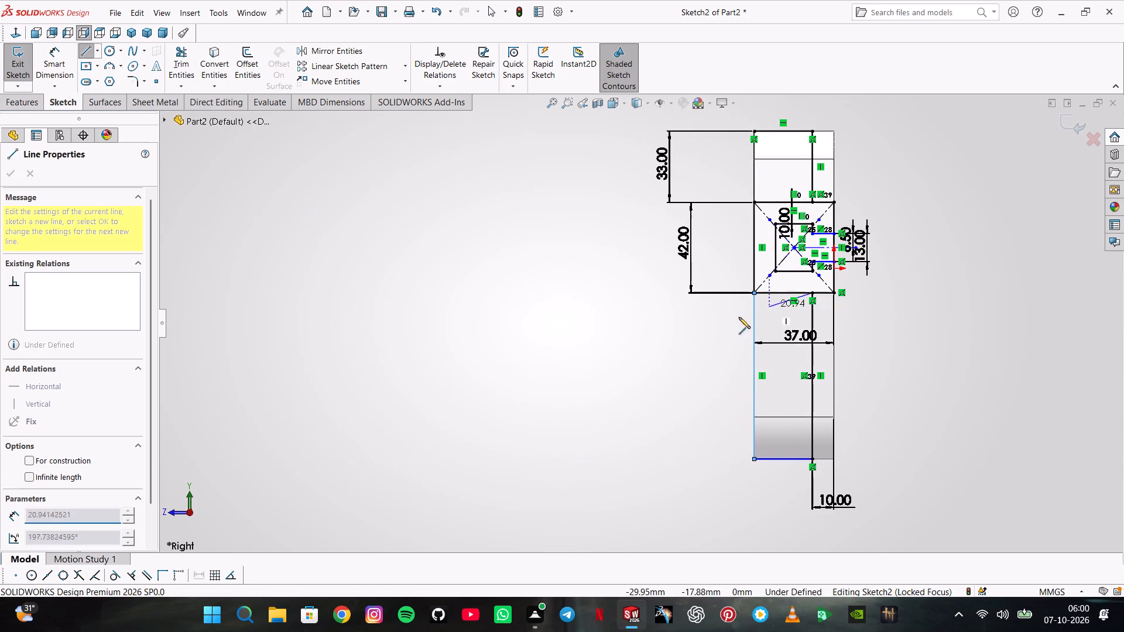
double_click(593, 376)
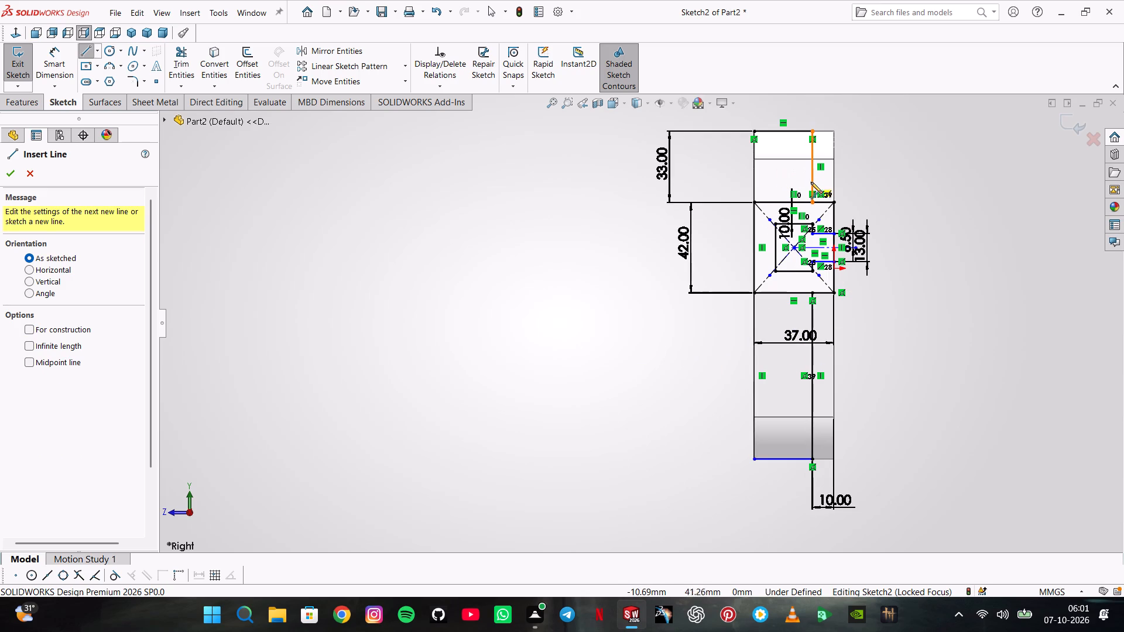
Draw a 27 mm horizontal line along the rectangle's upper edge, from the upper profile's inner line to the outer corner.
click(812, 201)
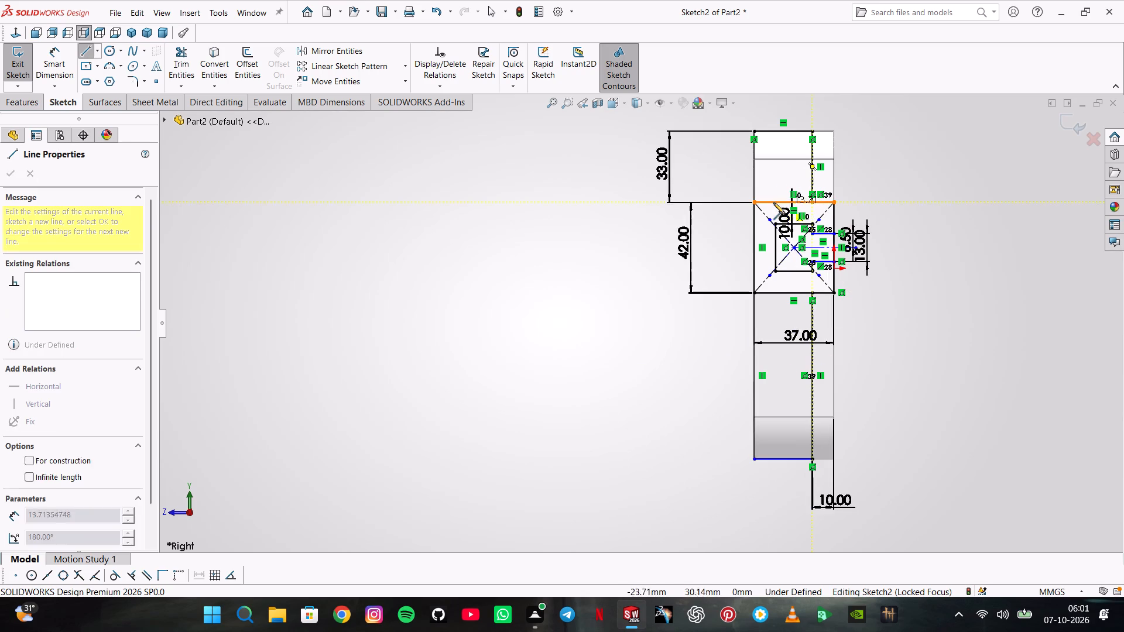
click(754, 201)
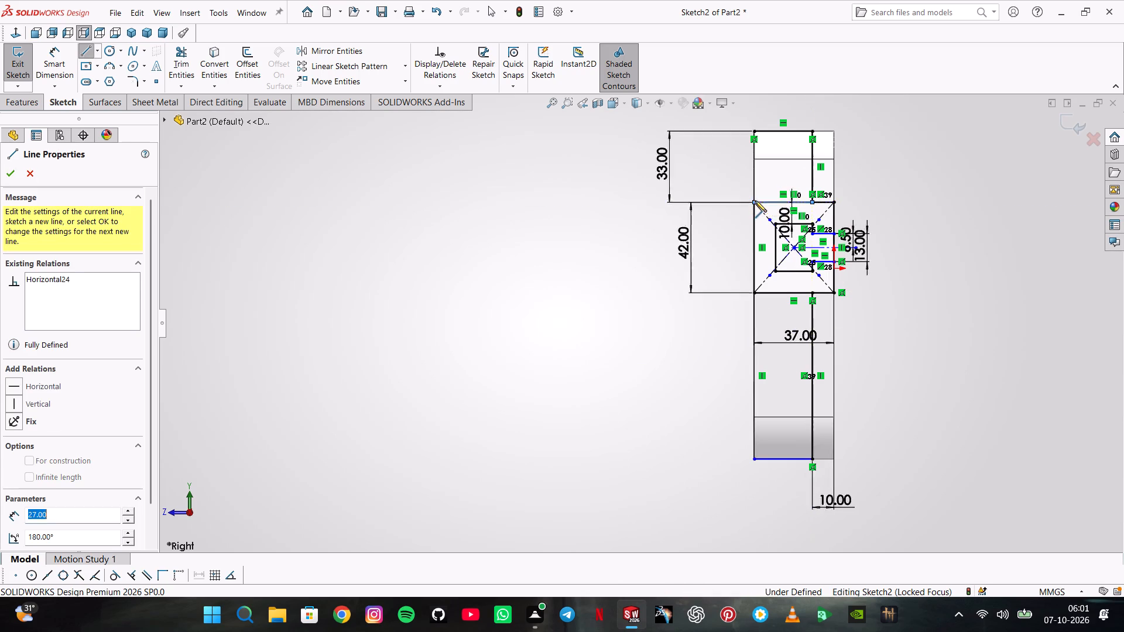
click(16, 171)
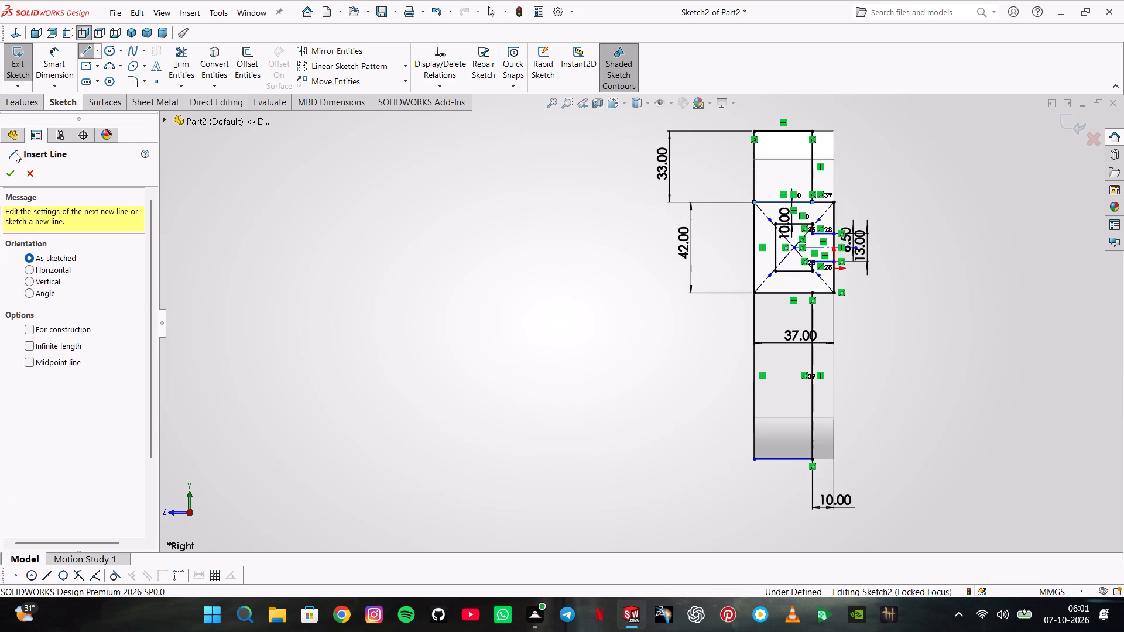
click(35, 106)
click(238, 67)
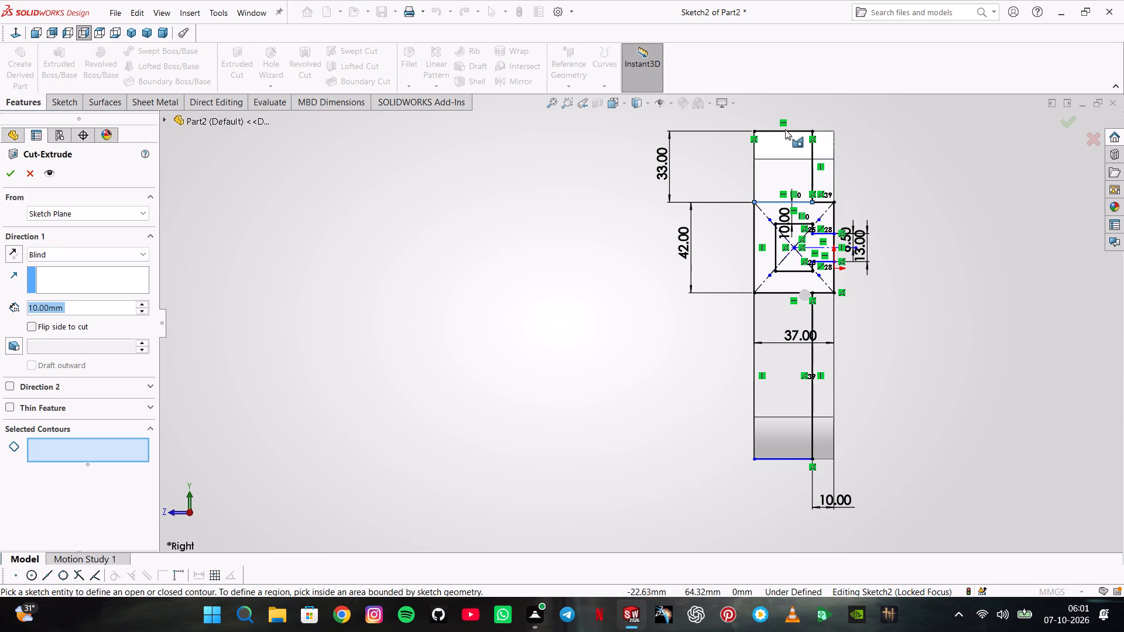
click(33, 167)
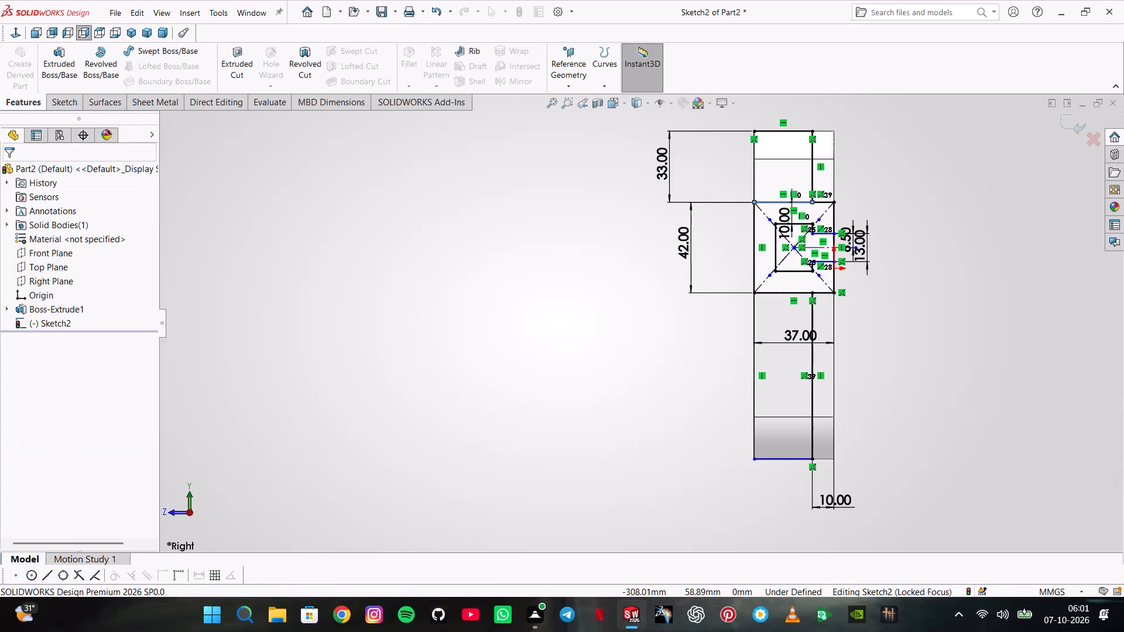
Close the upper profile with a 33 mm vertical line from its top outer corner down to the rectangle's corner.
click(77, 102)
click(86, 49)
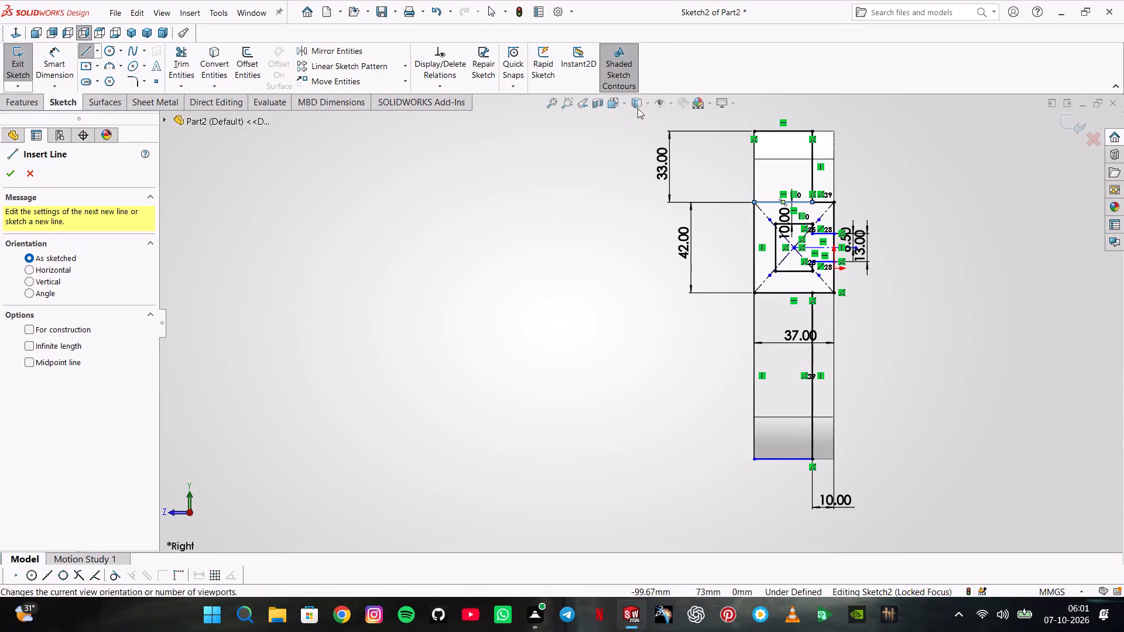
click(755, 133)
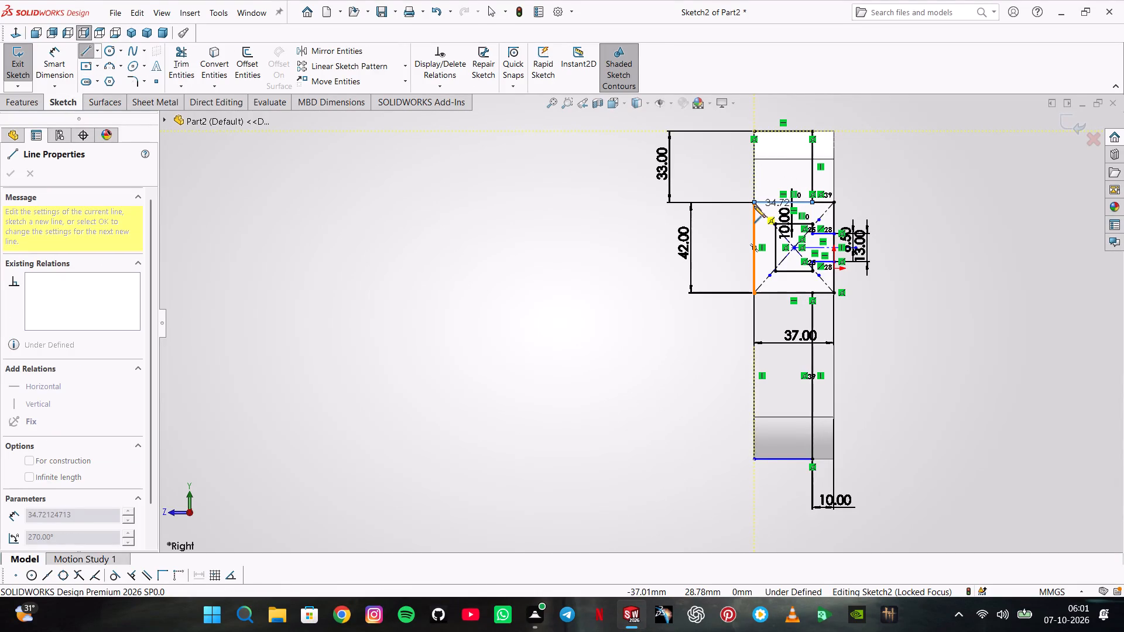
click(755, 204)
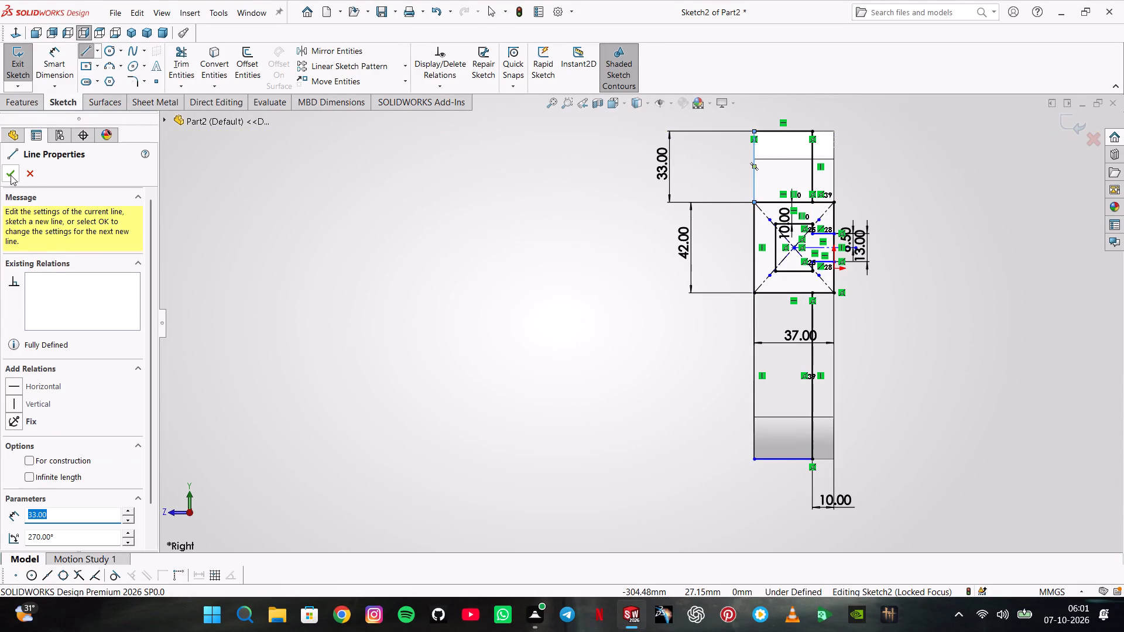
click(11, 175)
Start an extruded cut of the upper profile region with the end condition Through All - Both.
click(30, 97)
click(237, 59)
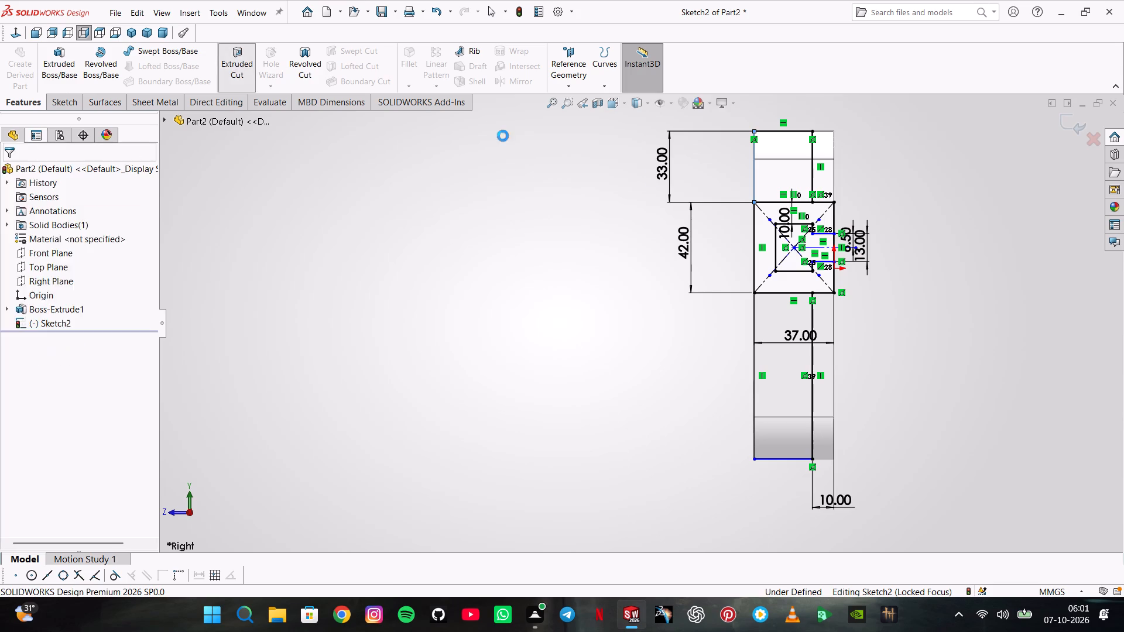
triple_click(778, 169)
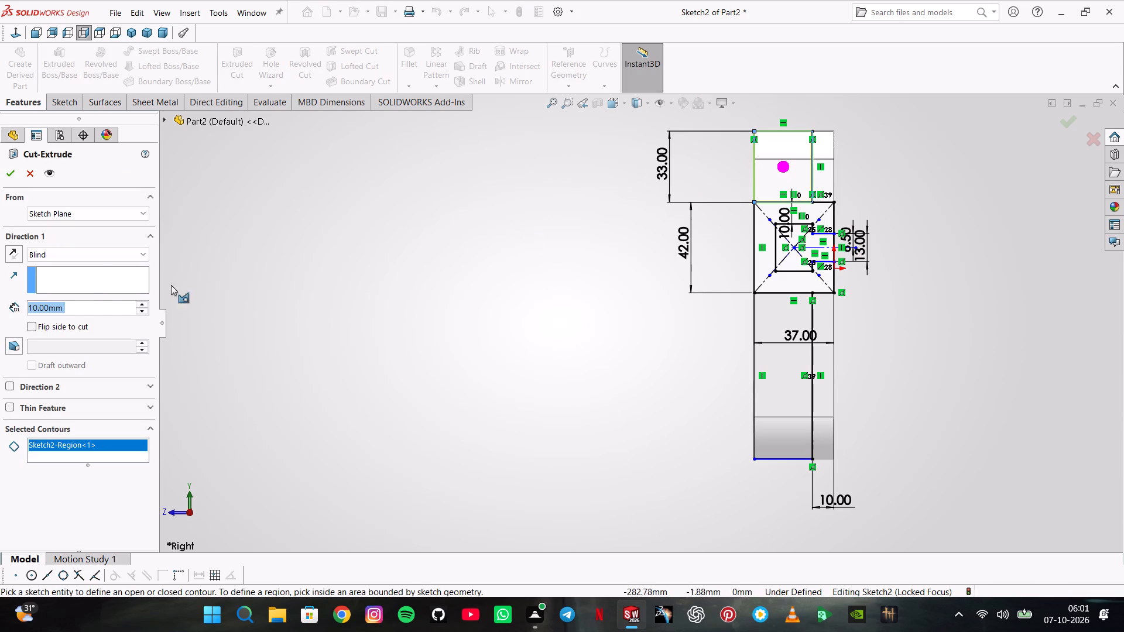
click(102, 264)
click(122, 248)
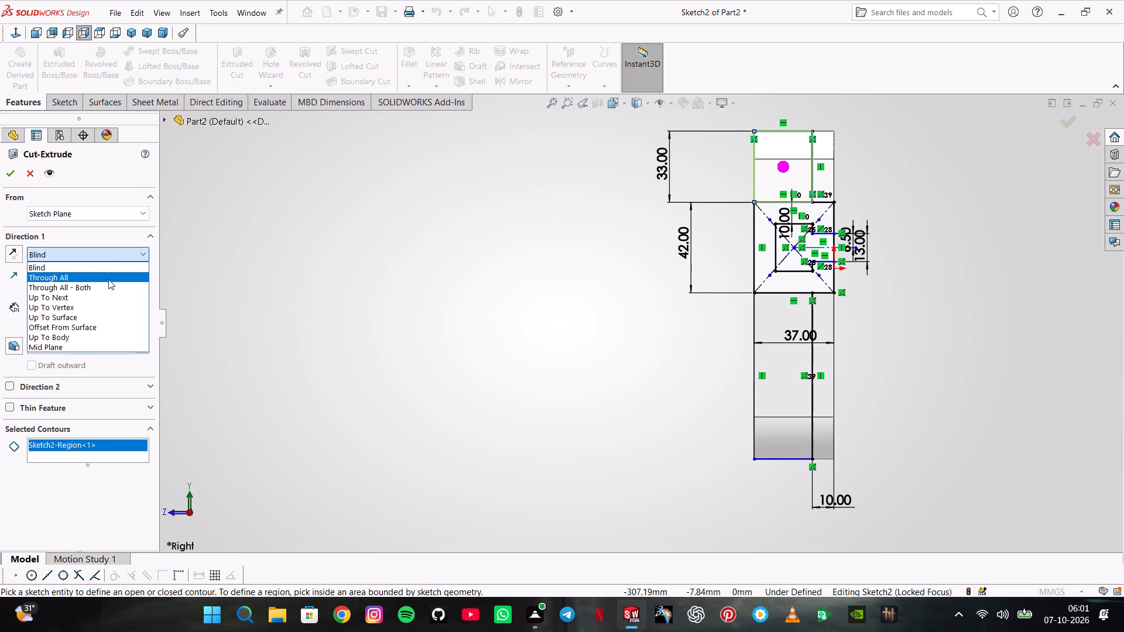
click(108, 285)
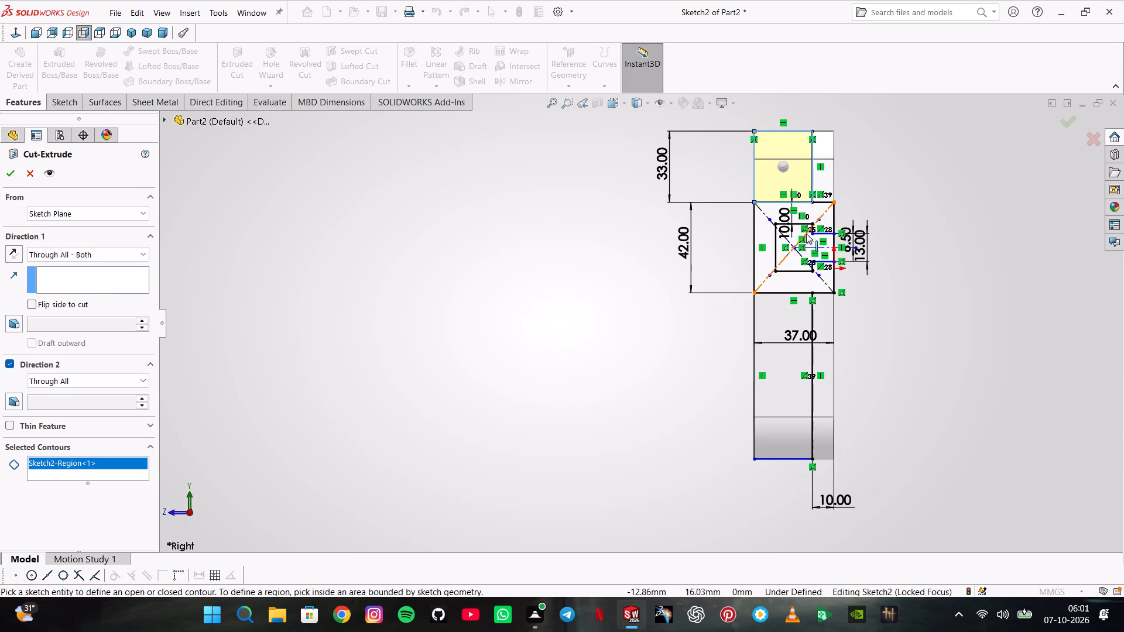
Add the notched inner region and the lower profile region to the selected contours and complete the cut.
scroll(797, 226, down, 5)
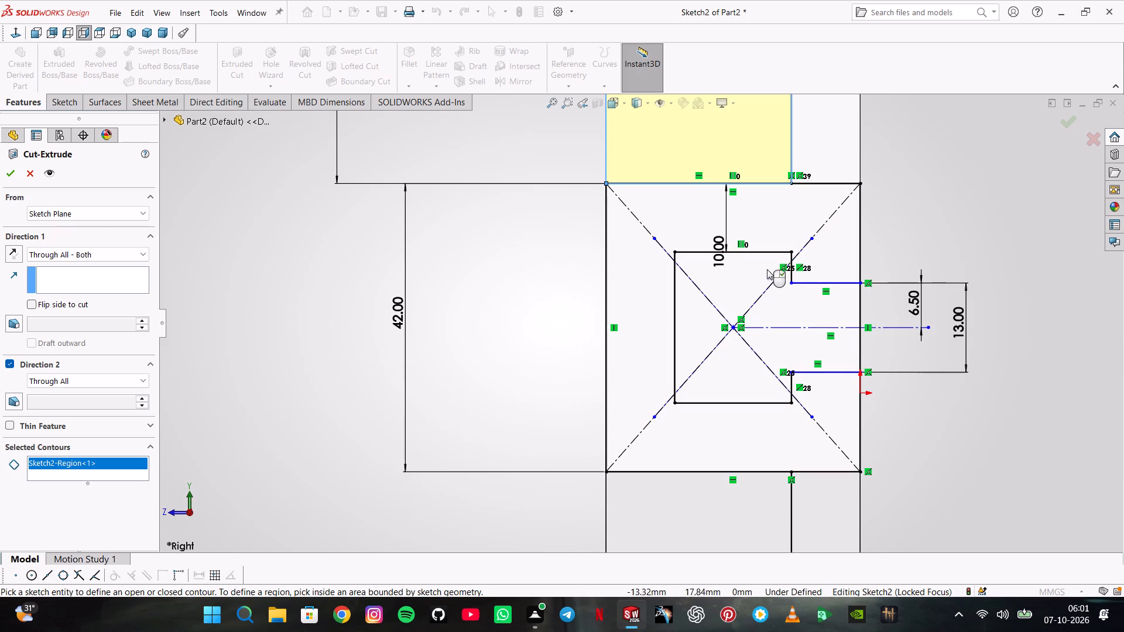
click(751, 269)
scroll(476, 372, up, 3)
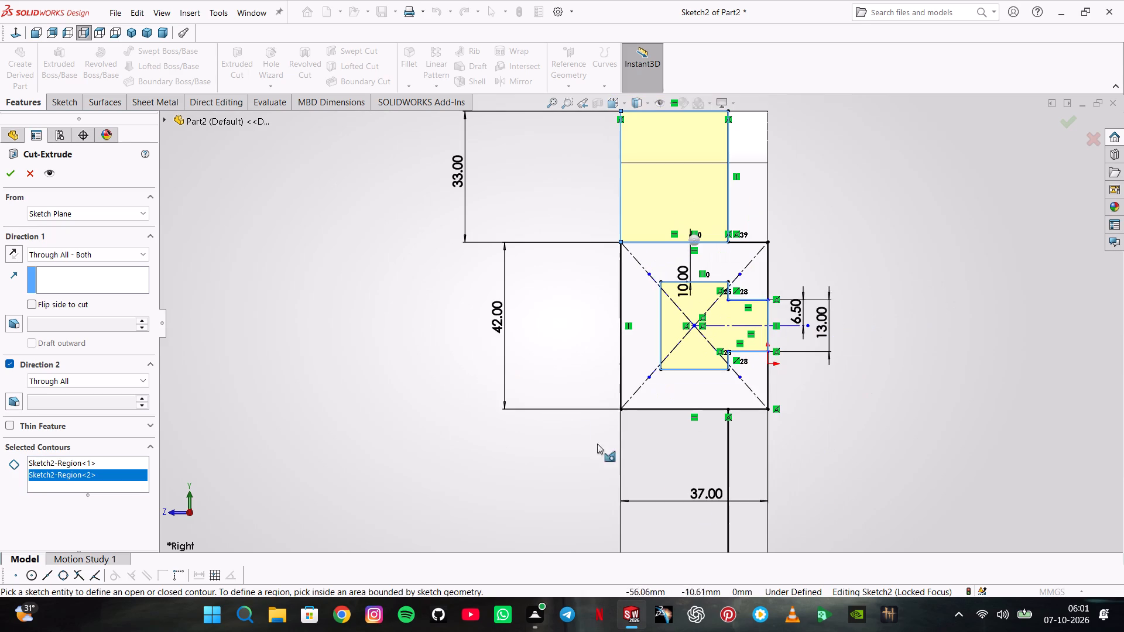
scroll(701, 509, up, 3)
click(666, 445)
middle_drag(438, 437, 481, 450)
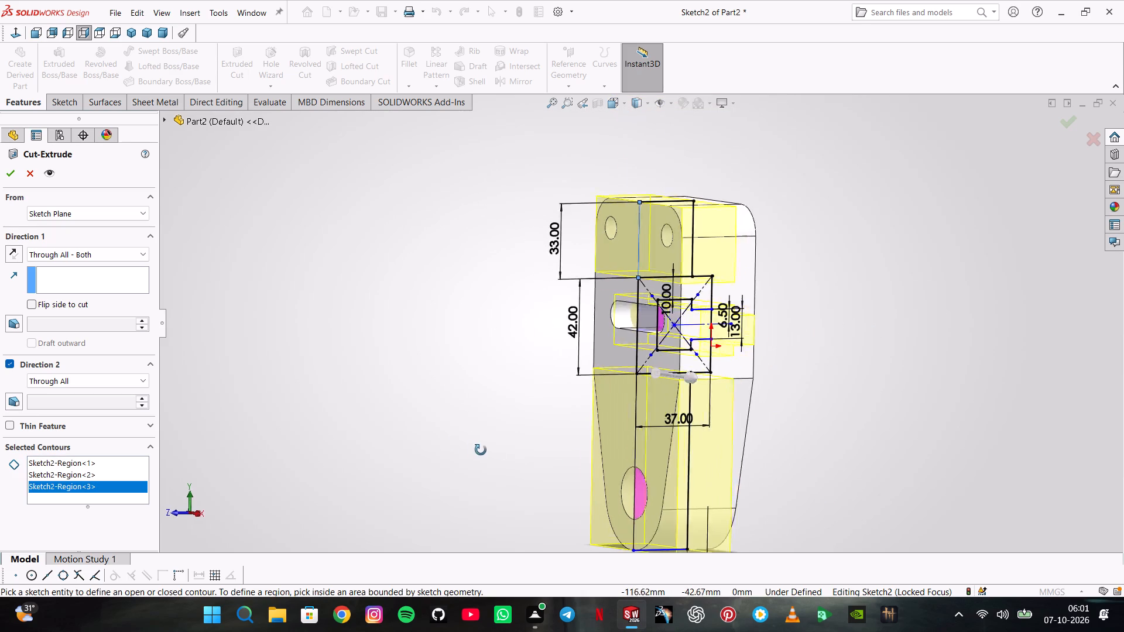
middle_drag(481, 450, 496, 453)
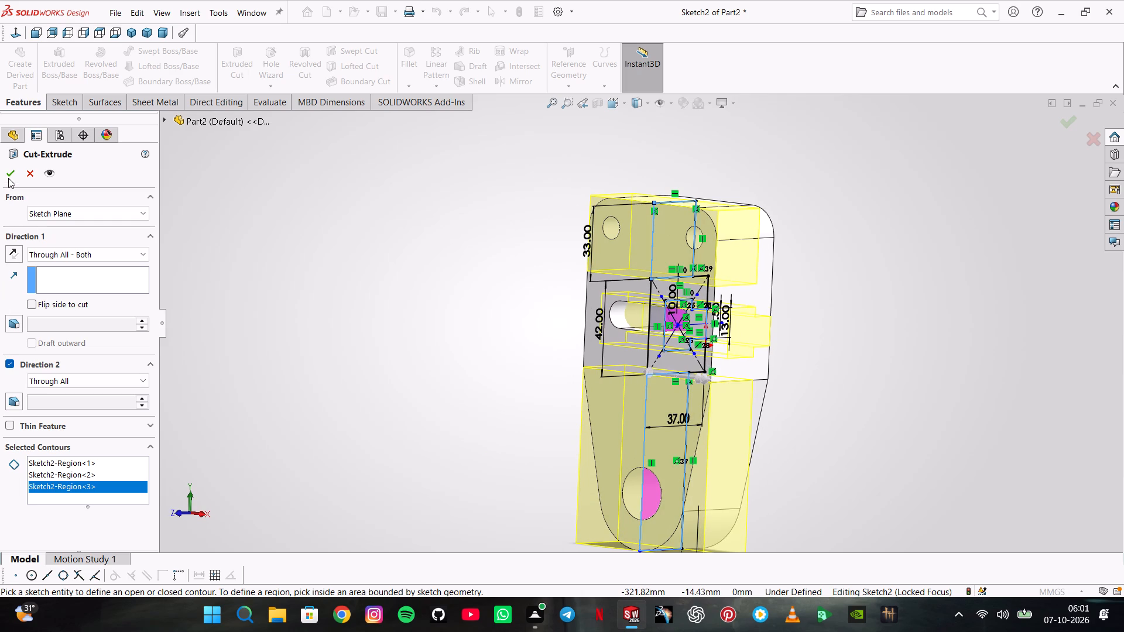
click(8, 174)
click(367, 286)
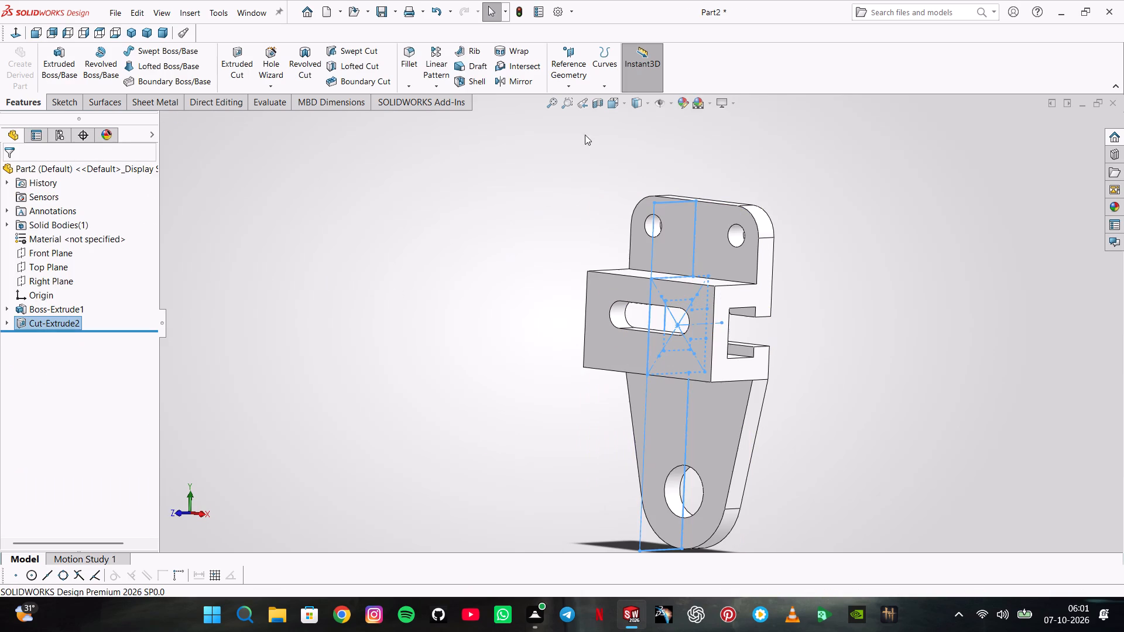
Apply the Warehouse scene to the part's display.
click(712, 102)
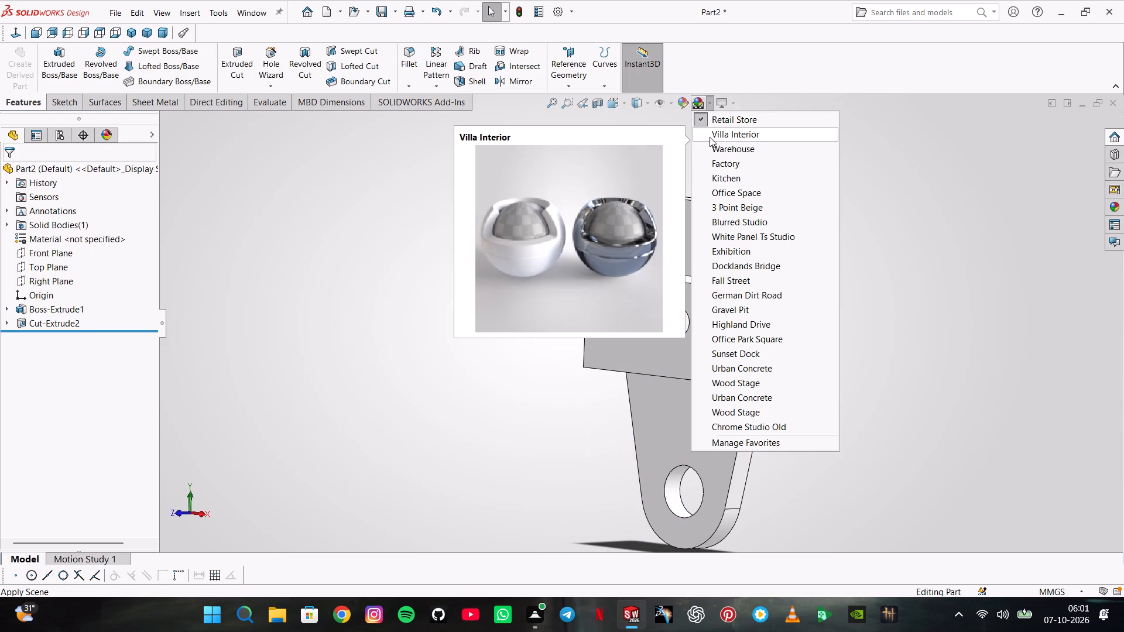
click(719, 144)
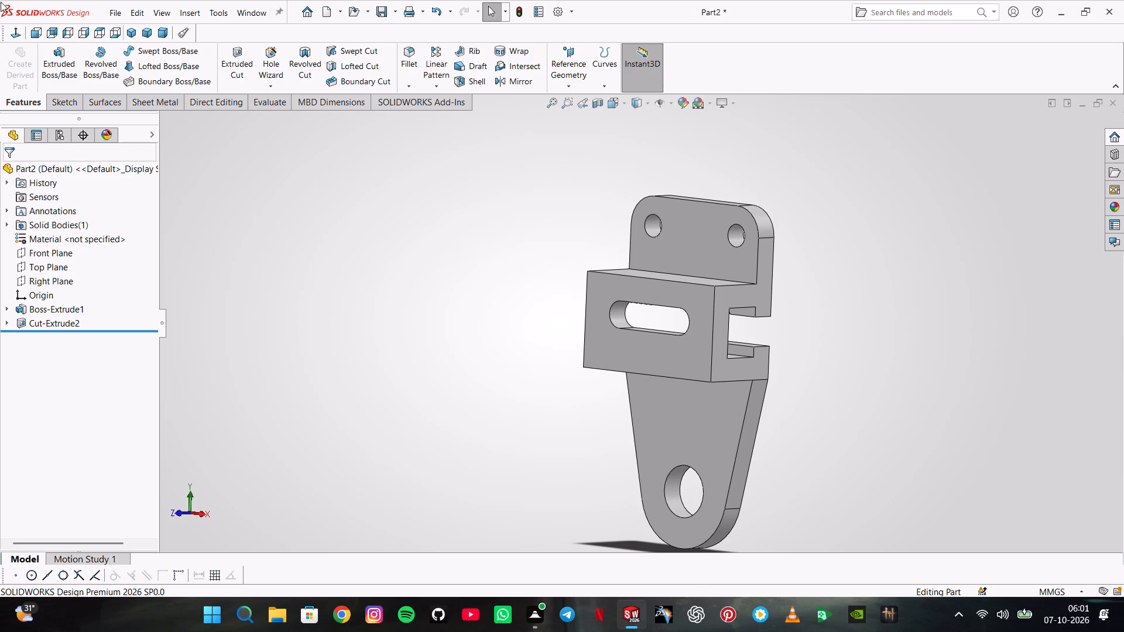
Show the bracket in the isometric view.
click(136, 26)
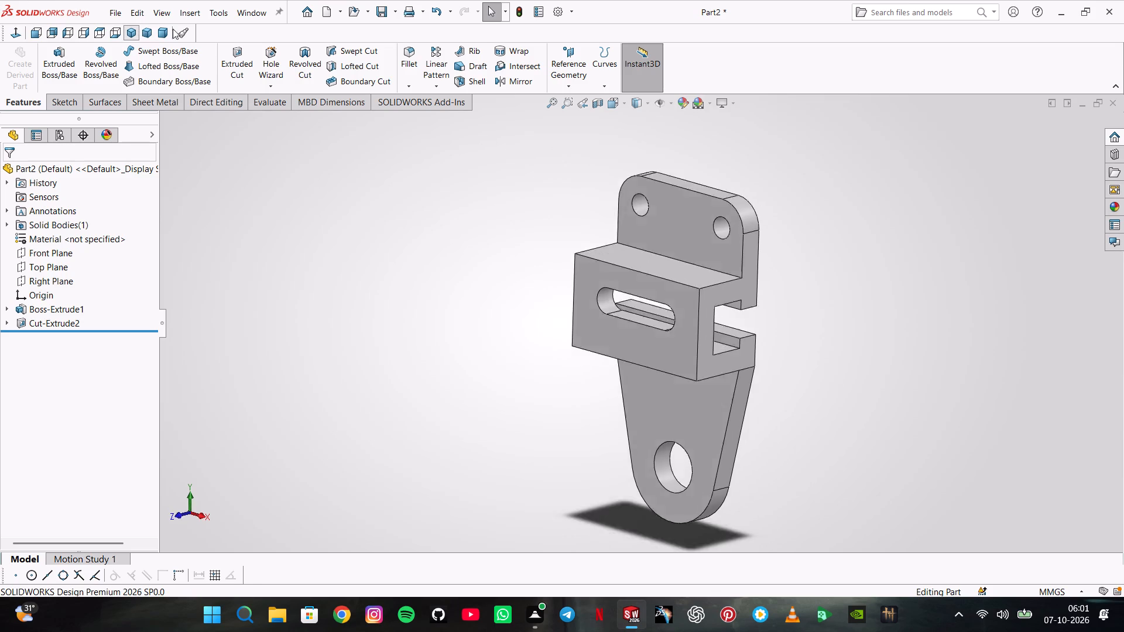
Save the bracket as a SOLIDWORKS part named Part60 in the LEVEL4 folder.
click(378, 4)
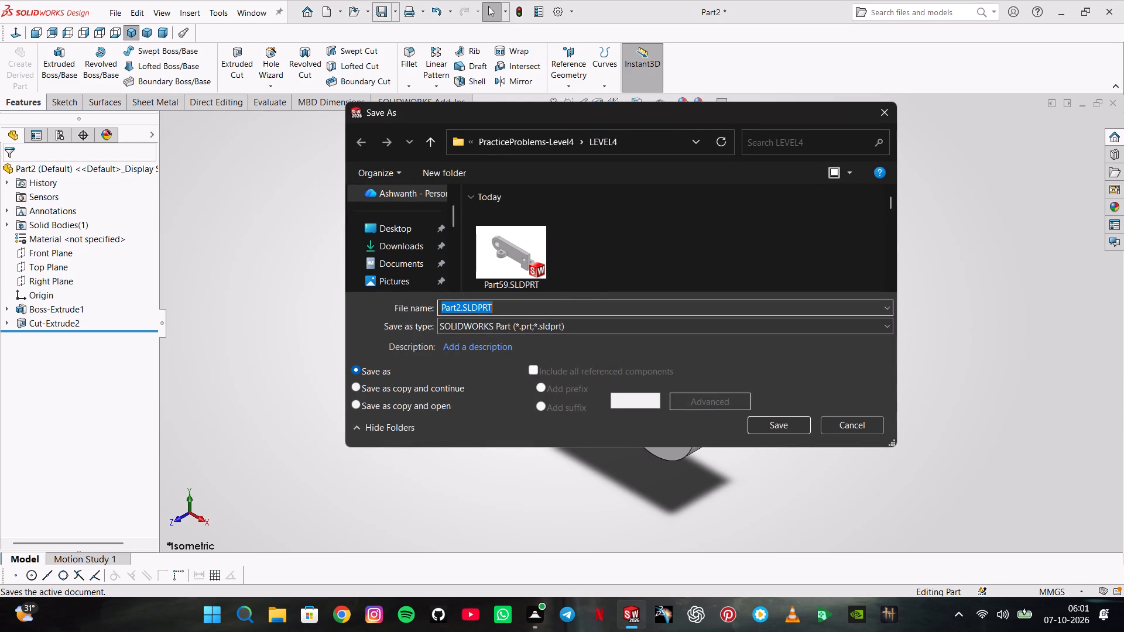
click(455, 300)
click(460, 304)
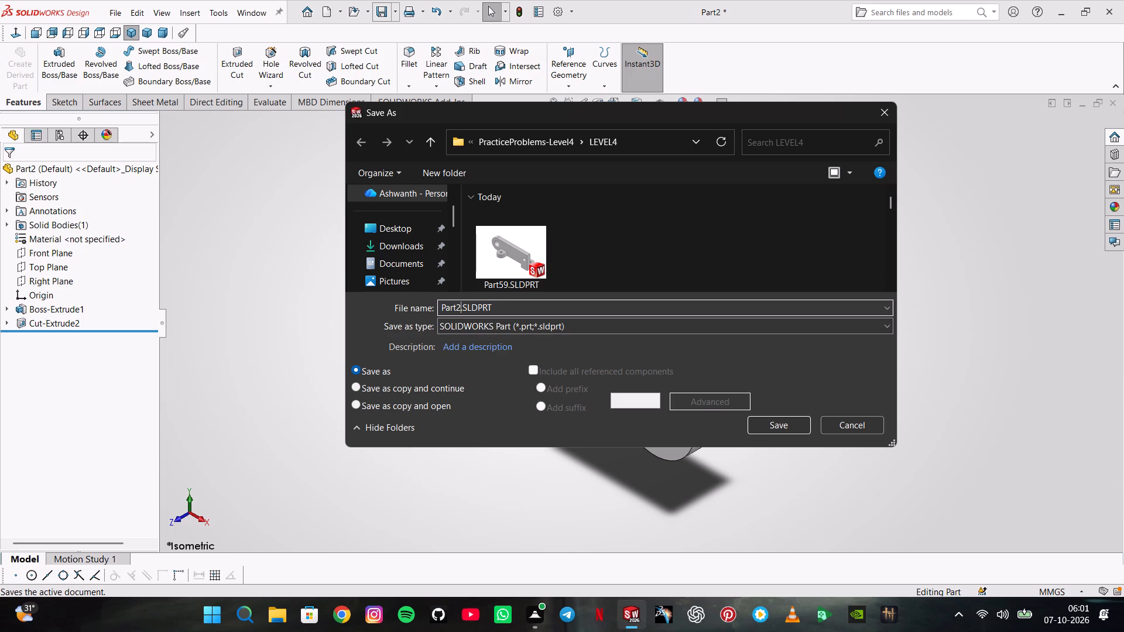
key(BackSpace)
text(60)
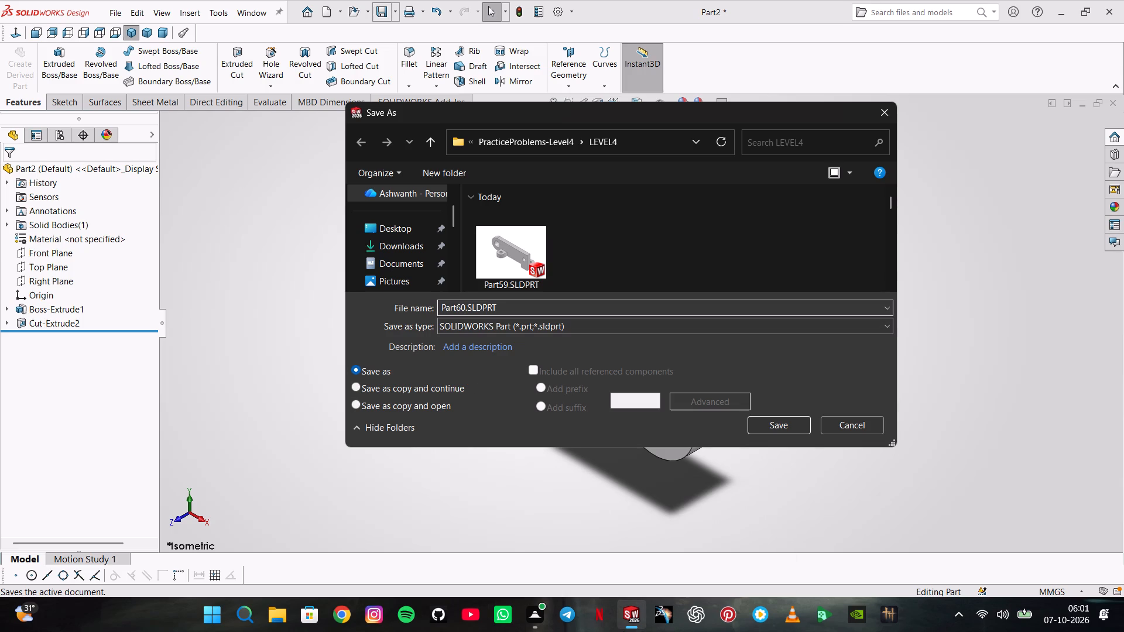
key(Return)
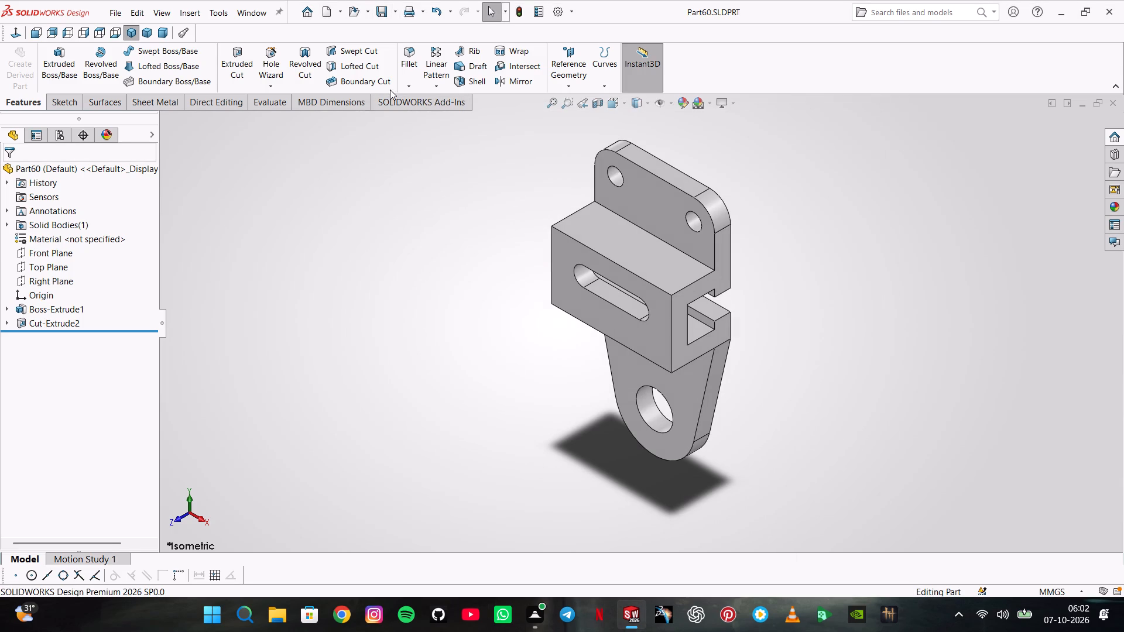
Export the Part60 bracket in Adobe Portable Document Format (*.pdf) to the LEVEL4 folder.
click(396, 11)
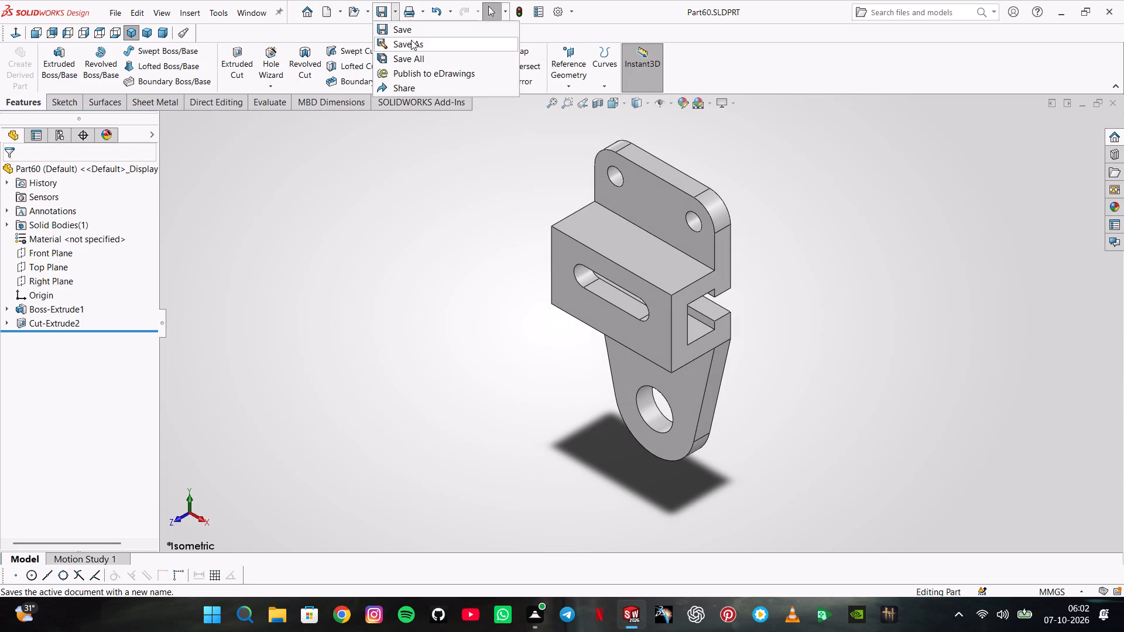
click(412, 42)
click(582, 329)
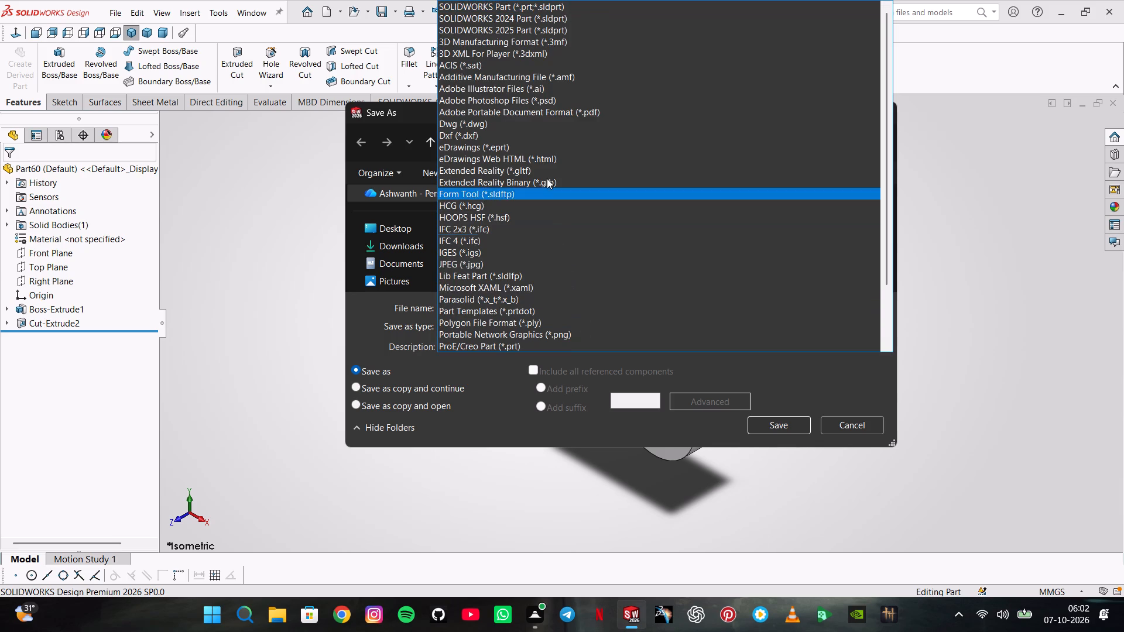
click(547, 115)
click(775, 446)
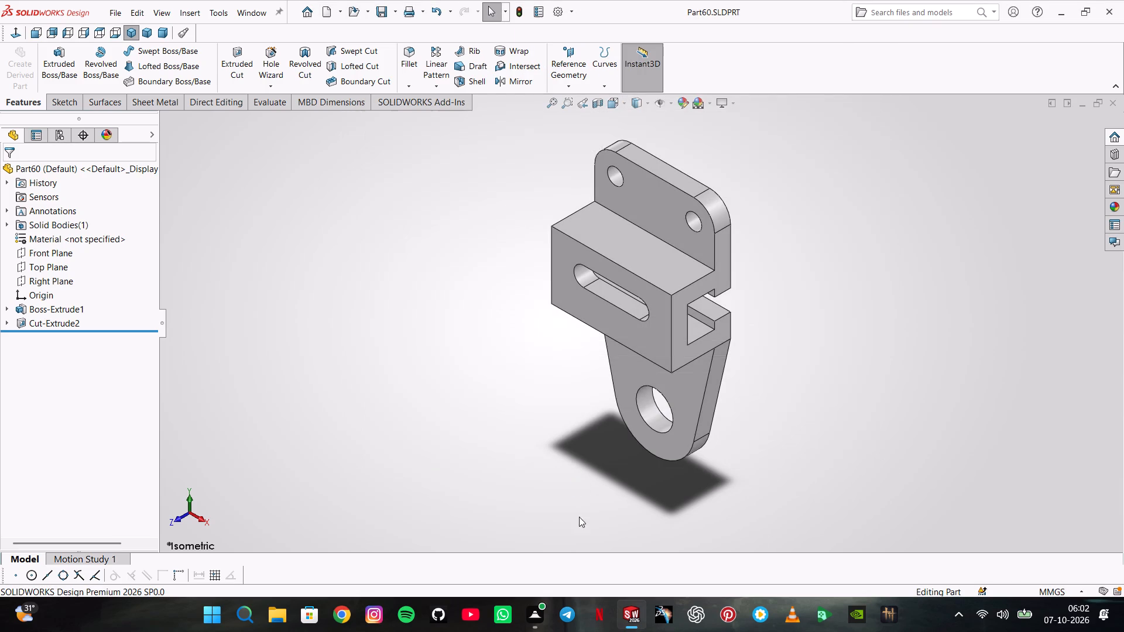